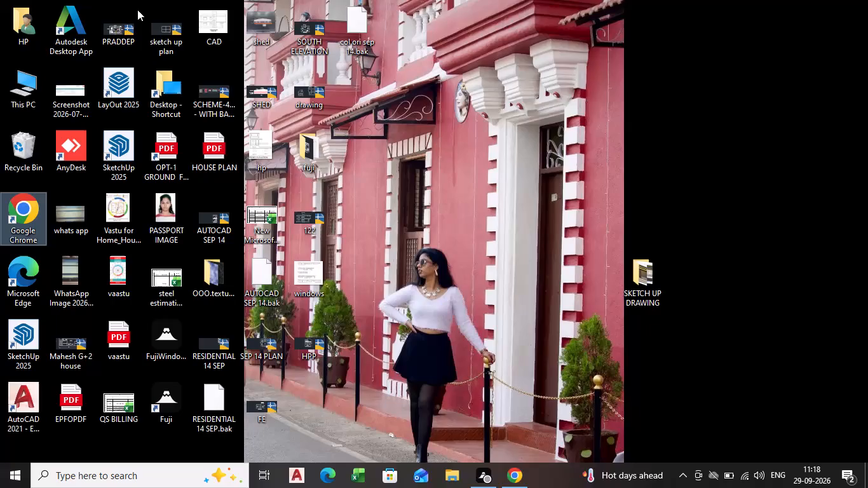
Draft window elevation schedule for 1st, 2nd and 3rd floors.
Launch AutoCAD 2021 from the desktop.
double_click(36, 393)
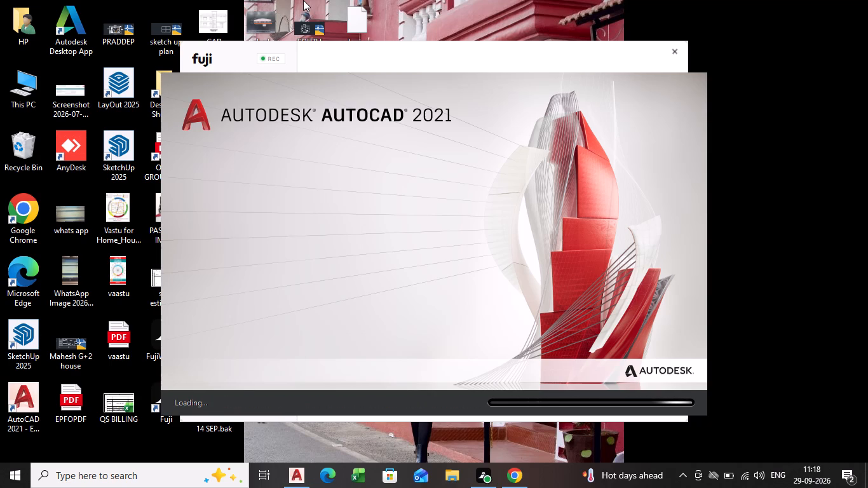
scroll(867, 284, "up", 1)
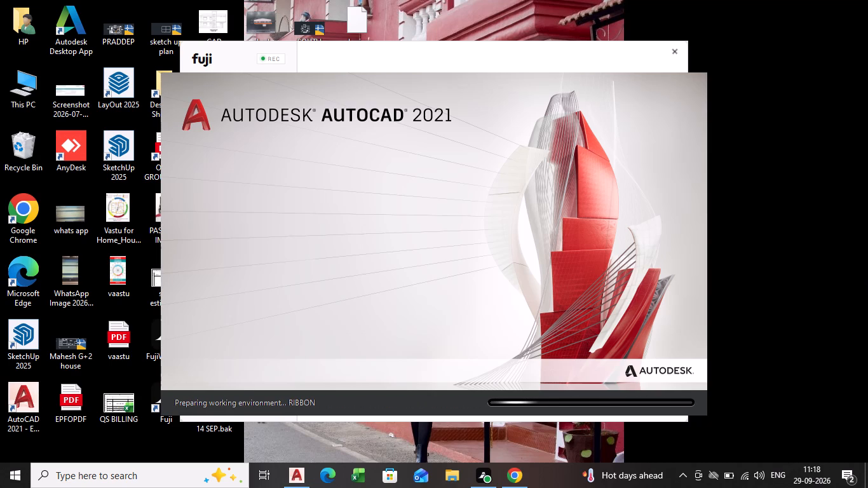
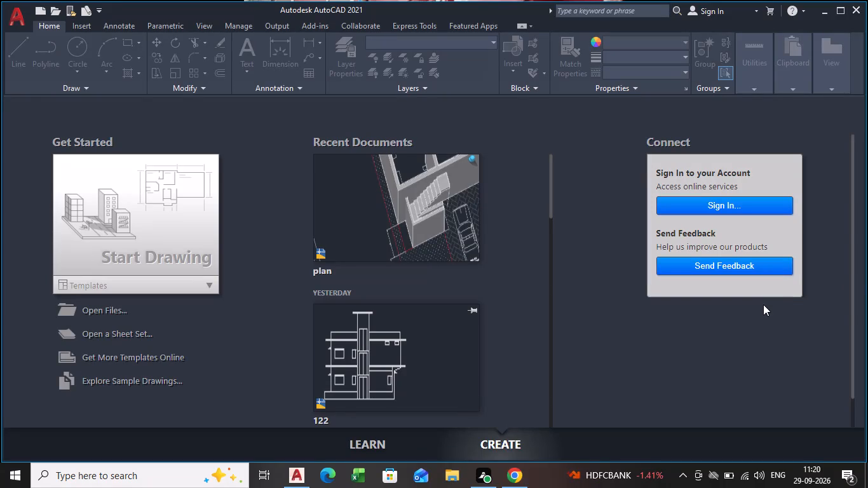
Start a new blank drawing.
left_click(85, 238)
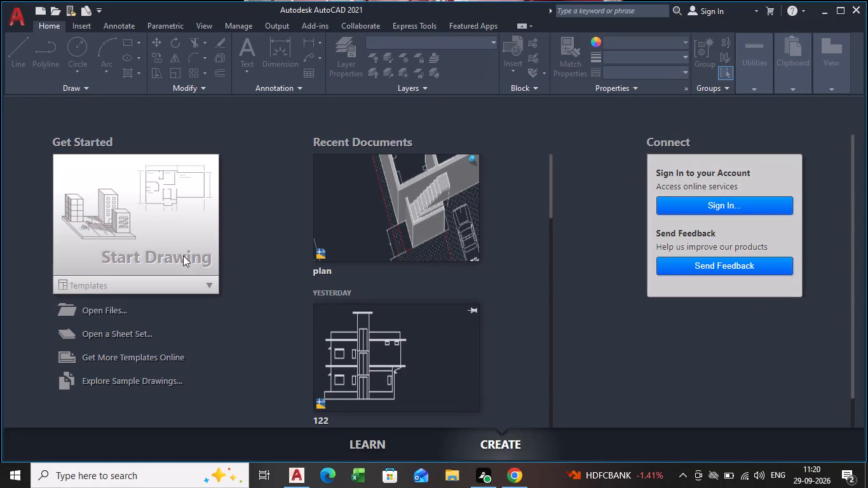
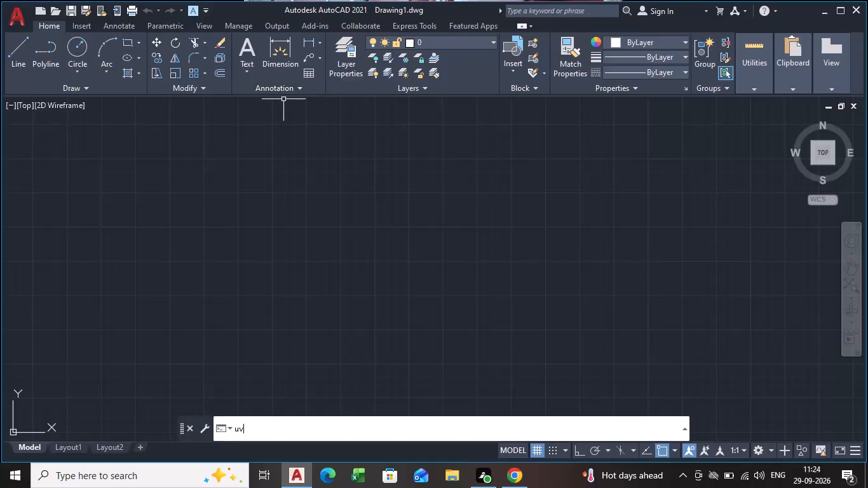
Confirm the drawing units with decimal length, 0.0000 precision, decimal degrees and millimetres as the insertion scale.
key("BackSpace")
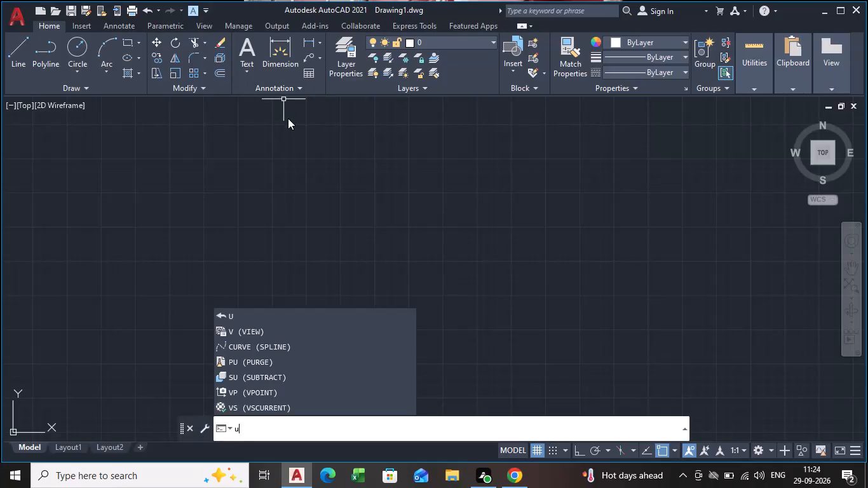
type("n")
key("space")
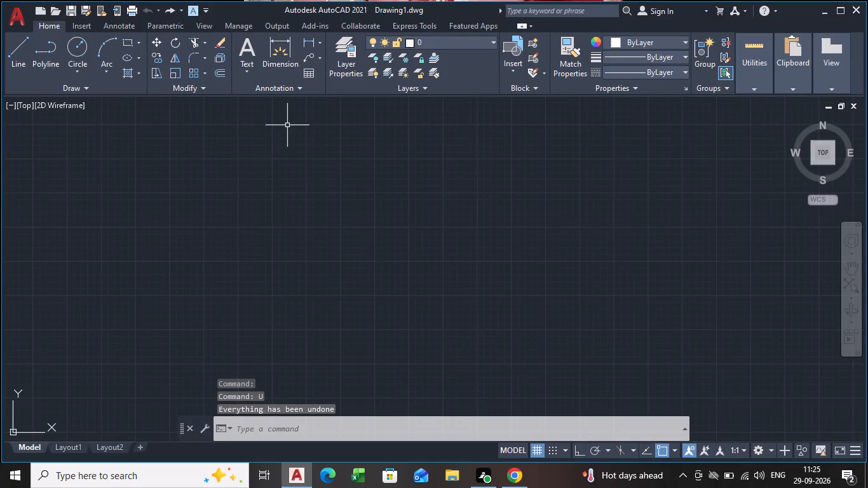
key("Escape")
key("Escape")
key("Escape")
key("Escape")
type("un")
key("Return")
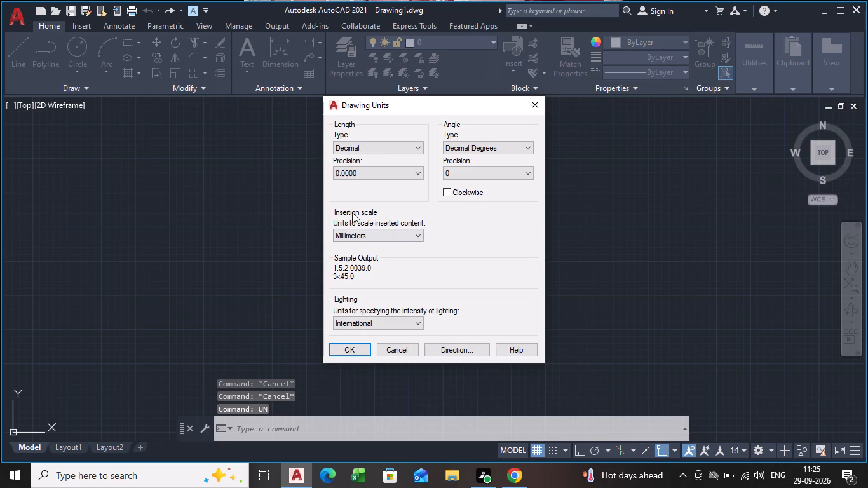
left_click(363, 353)
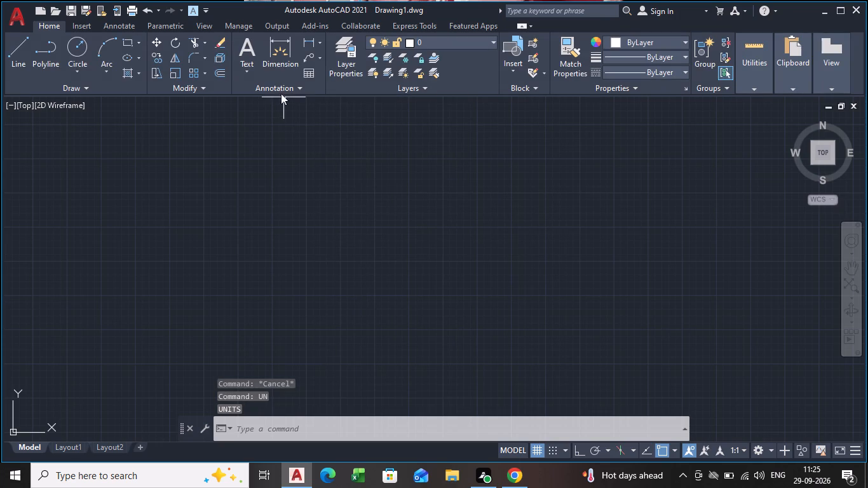
Modify the ISO-25 dimension style to use a text height of 100.
left_click(275, 83)
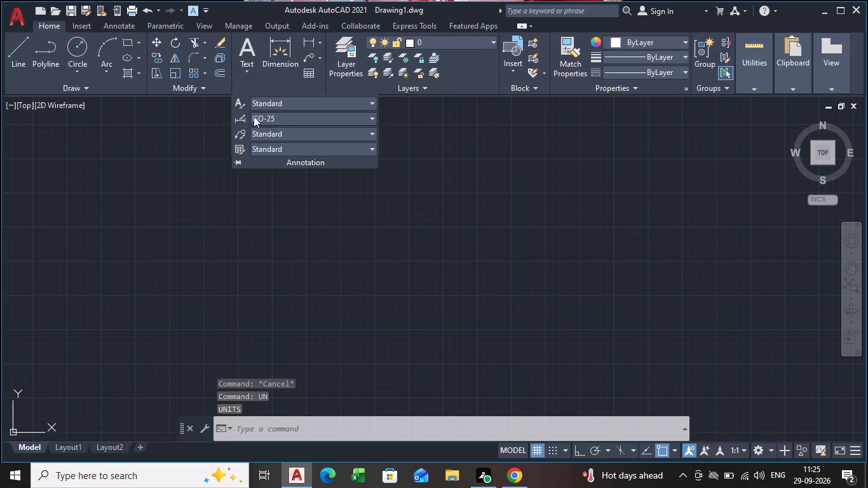
left_click(238, 118)
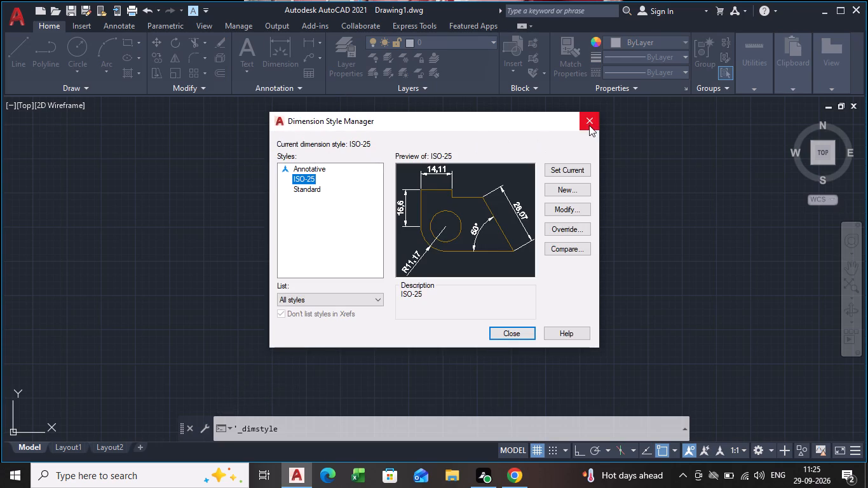
left_click(562, 207)
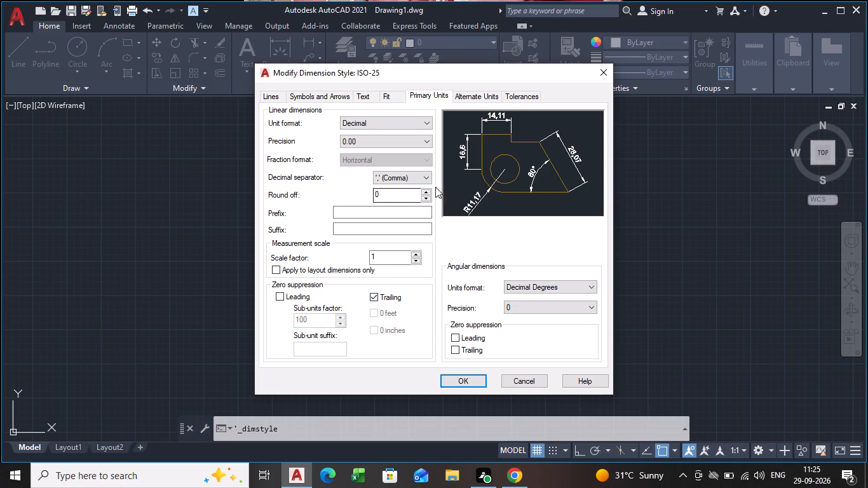
left_click(473, 383)
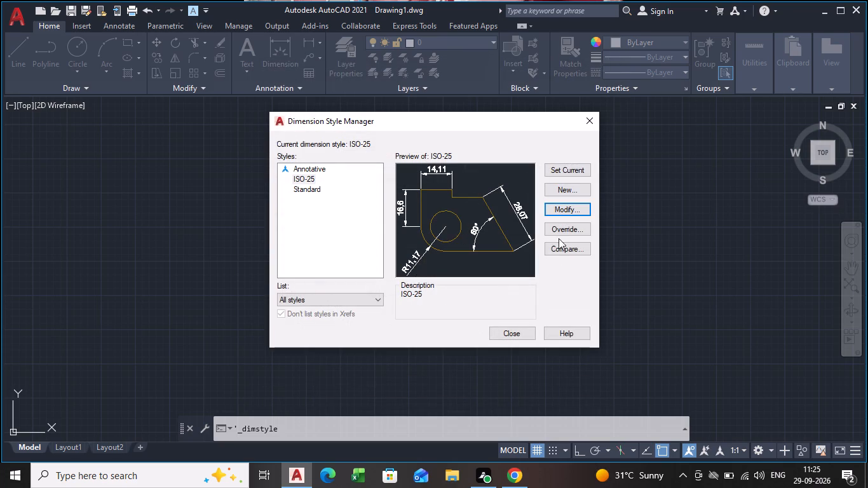
left_click(567, 210)
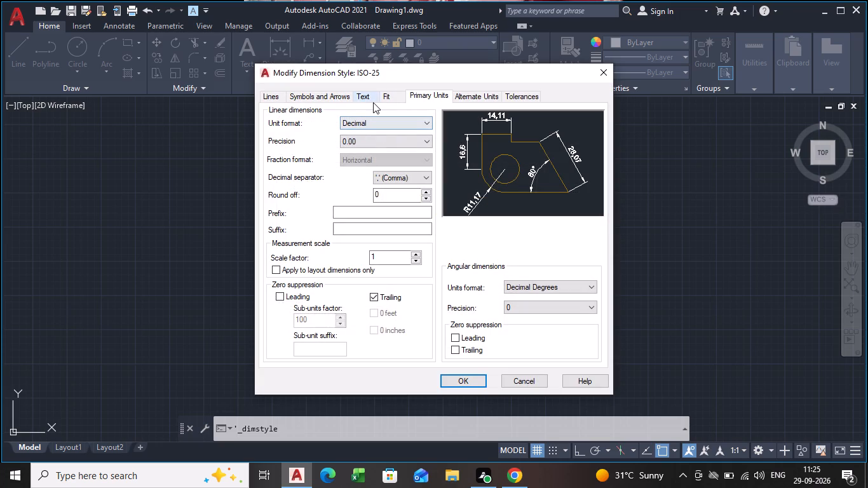
left_click(373, 102)
left_click(372, 96)
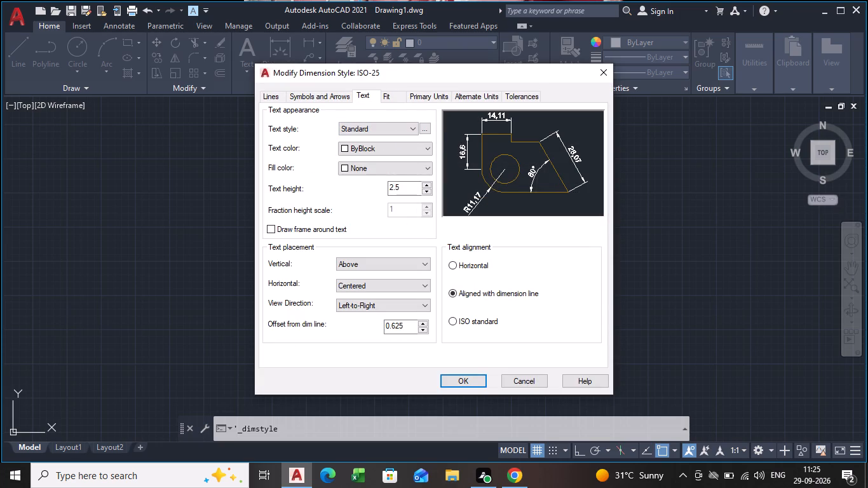
left_click(407, 189)
key("BackSpace")
key("BackSpace")
key("BackSpace")
key("BackSpace")
key("1")
type("00")
key("Return")
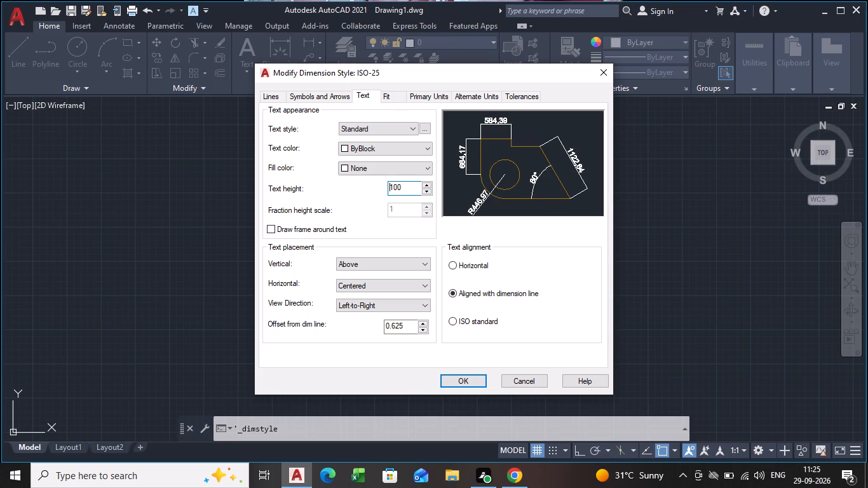
left_click(452, 383)
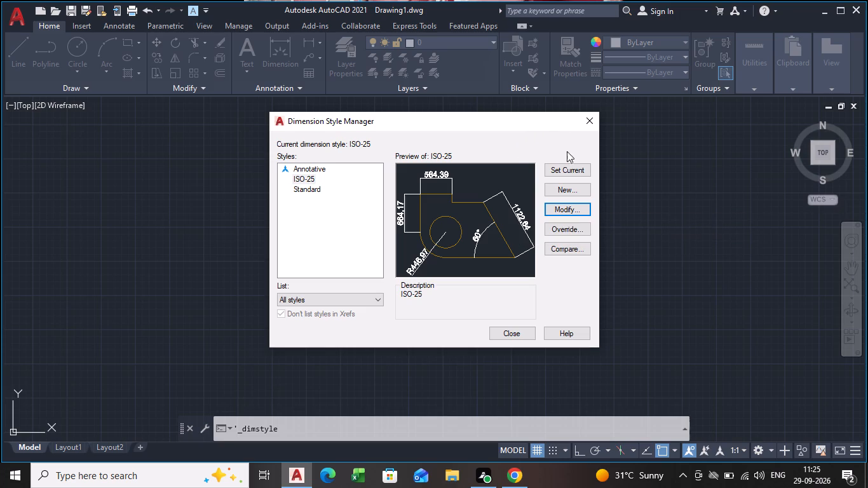
left_click(588, 119)
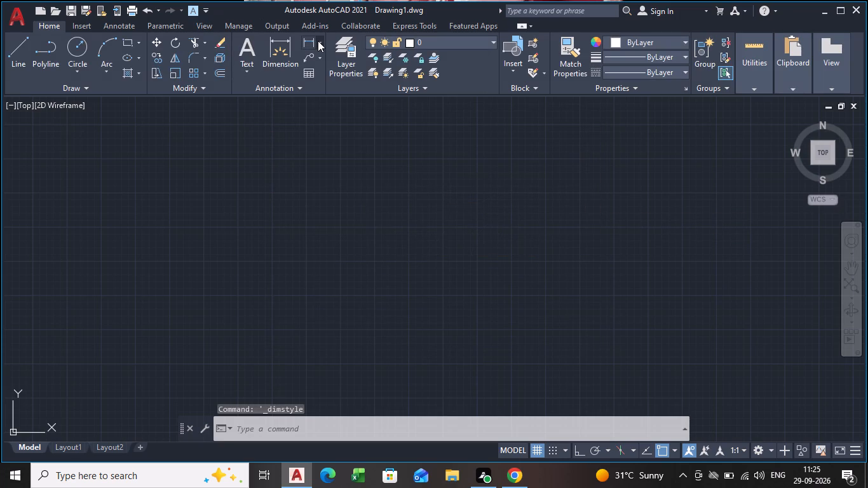
Set the arrow size of the ISO-25 dimension style to 100 and make that style current.
left_click(320, 41)
left_click(271, 88)
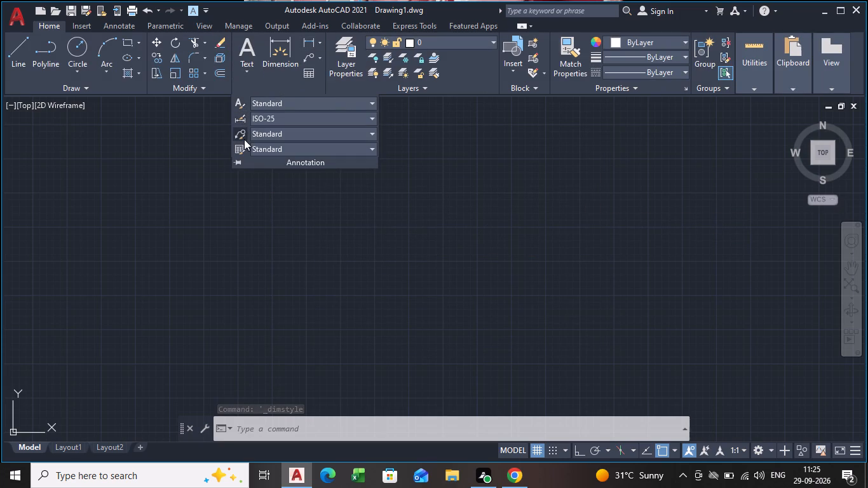
left_click(241, 118)
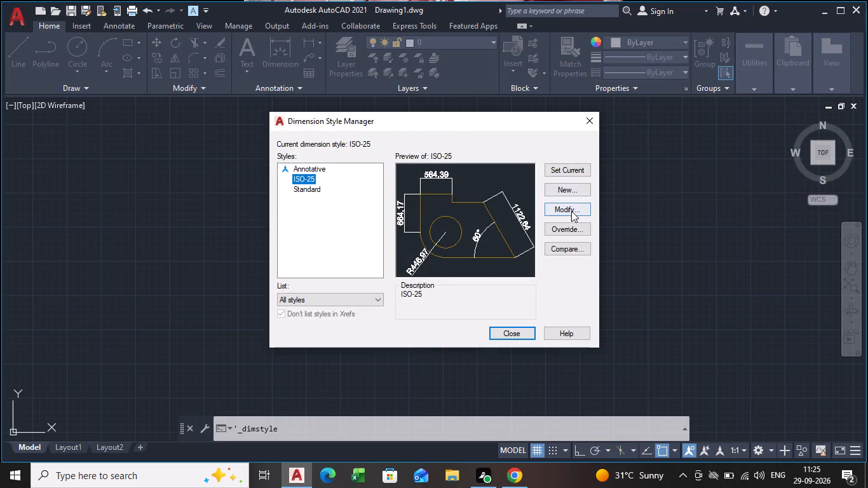
left_click(571, 211)
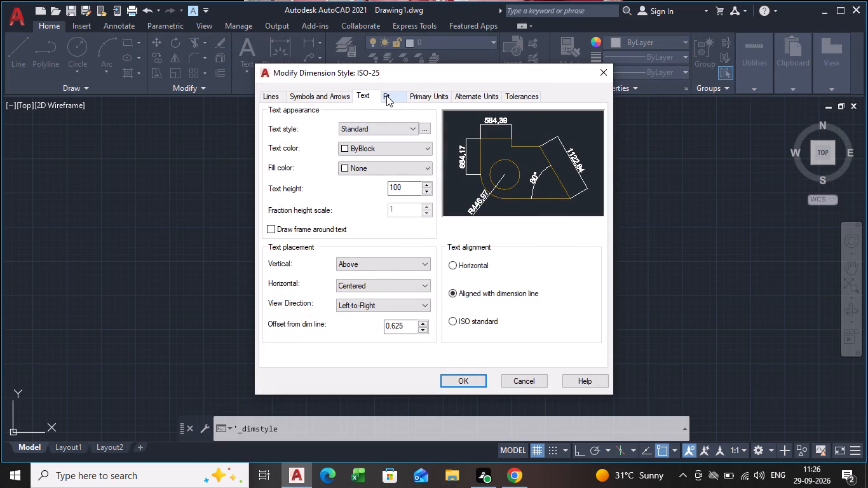
left_click(386, 95)
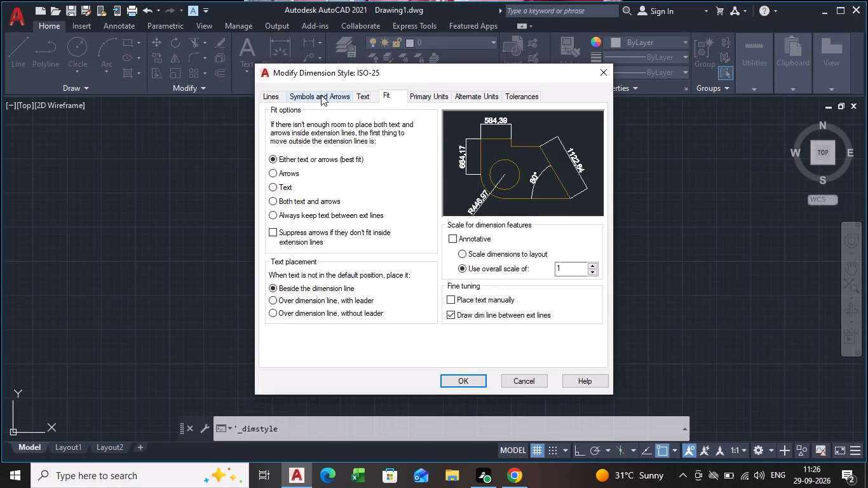
left_click(321, 95)
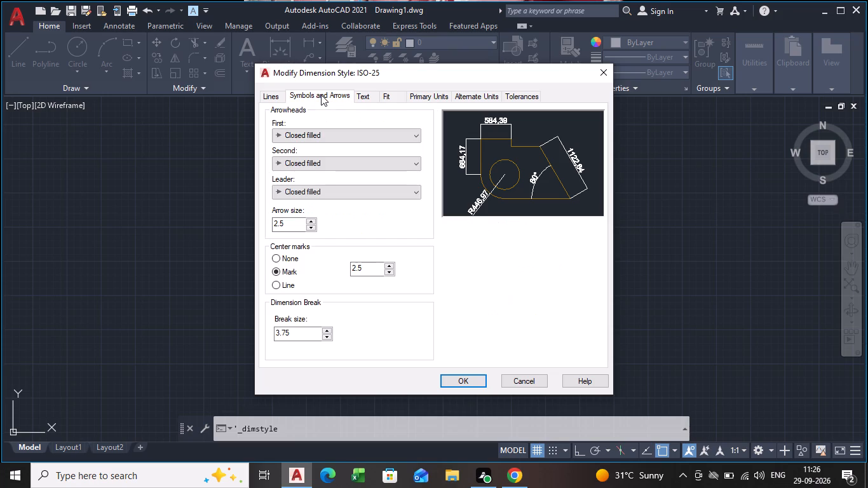
left_click(292, 224)
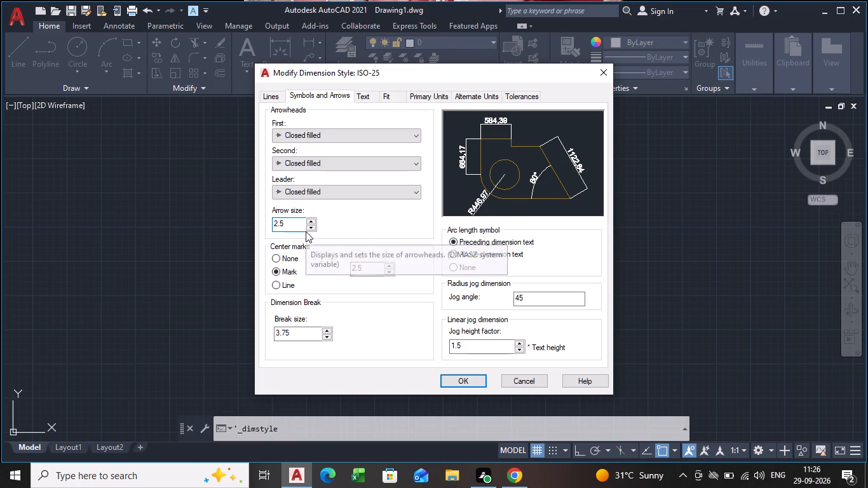
key("BackSpace")
key("BackSpace")
key("BackSpace")
key("BackSpace")
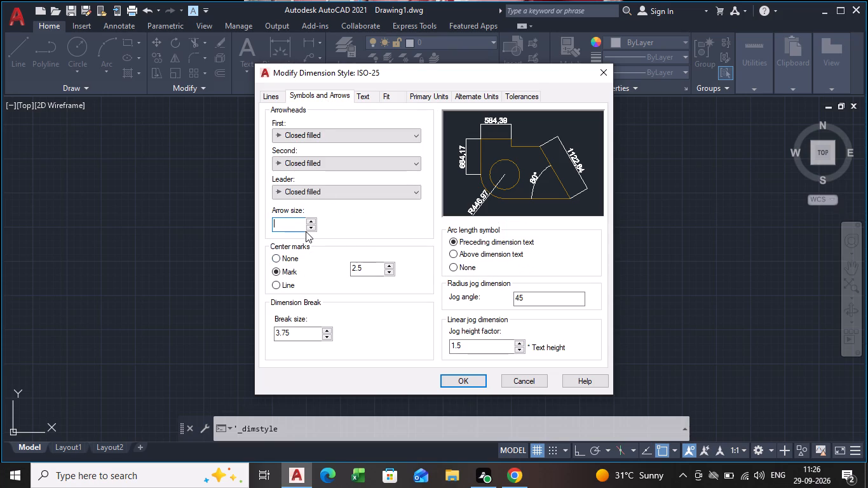
key("1")
type("00")
key("Return")
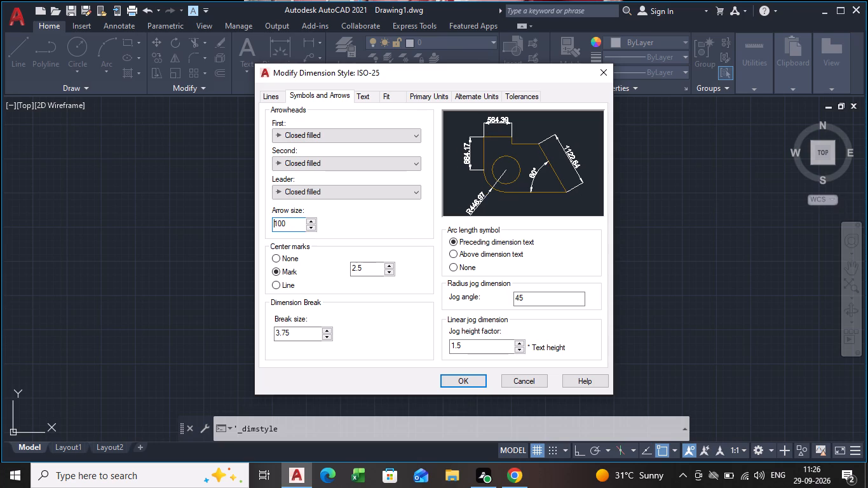
left_click(471, 385)
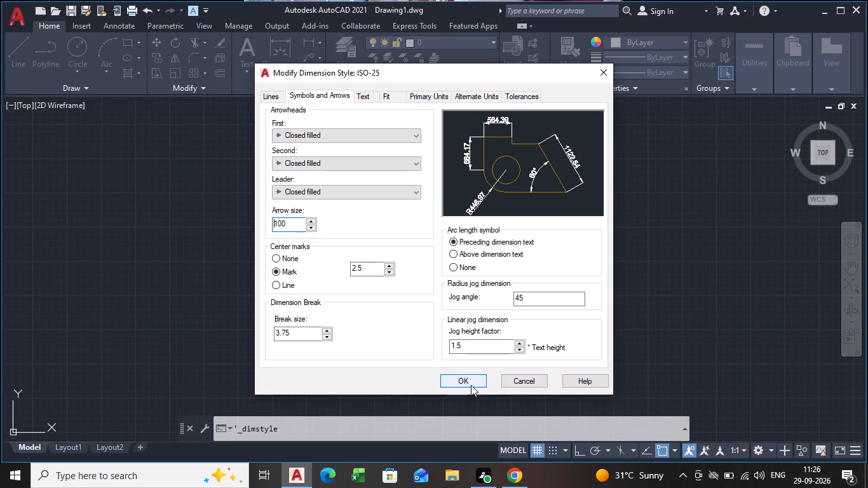
left_click(567, 172)
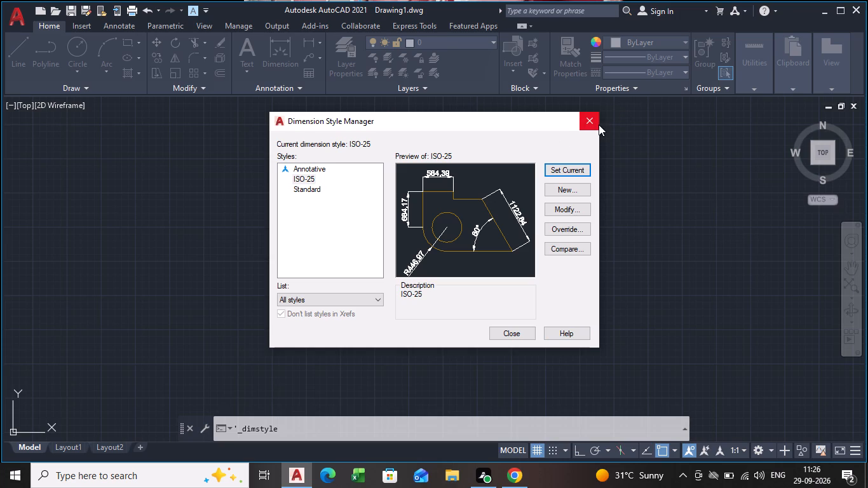
left_click(513, 332)
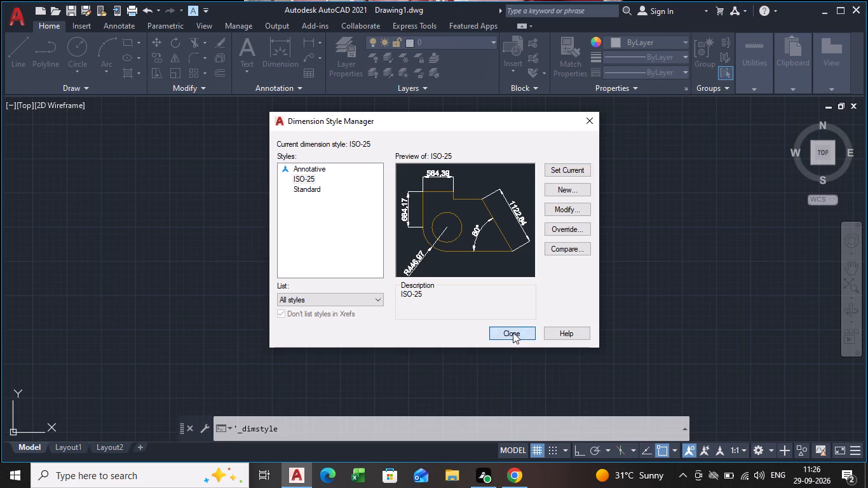
Draw three connected sides of a rectangle with Line: top edge 1713 mm rightward, side 1118 mm downward, bottom edge 1713 mm leftward.
key("l")
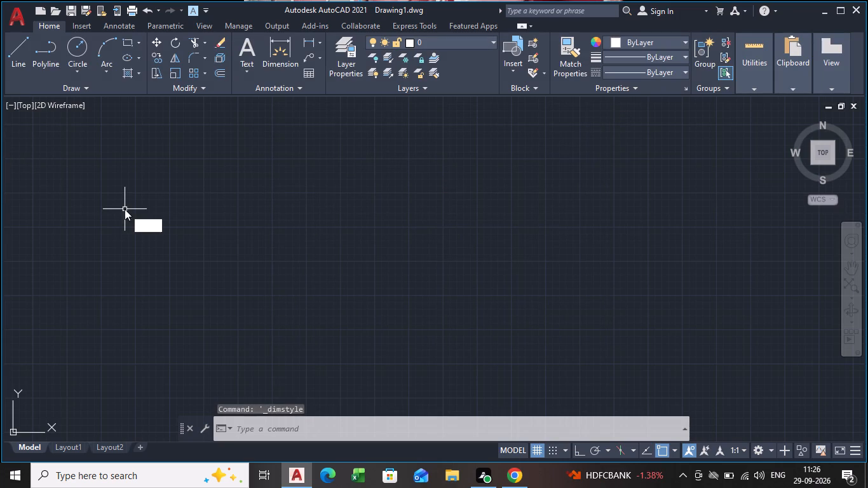
key("Return")
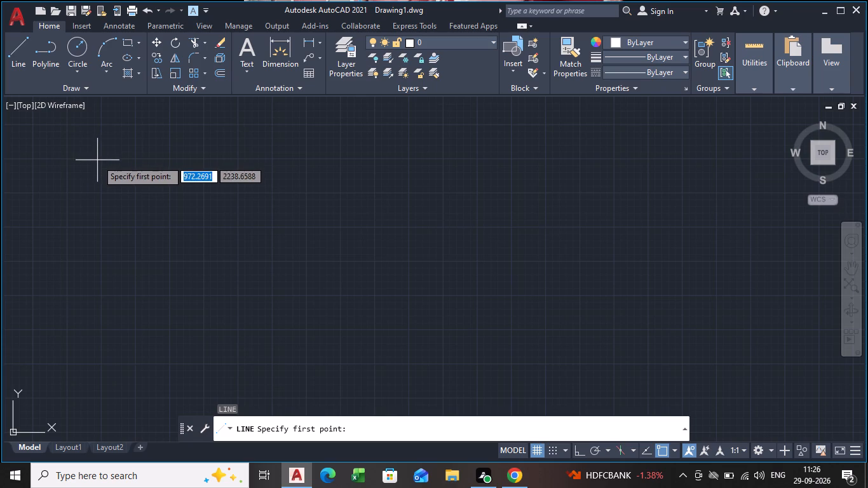
left_click(97, 160)
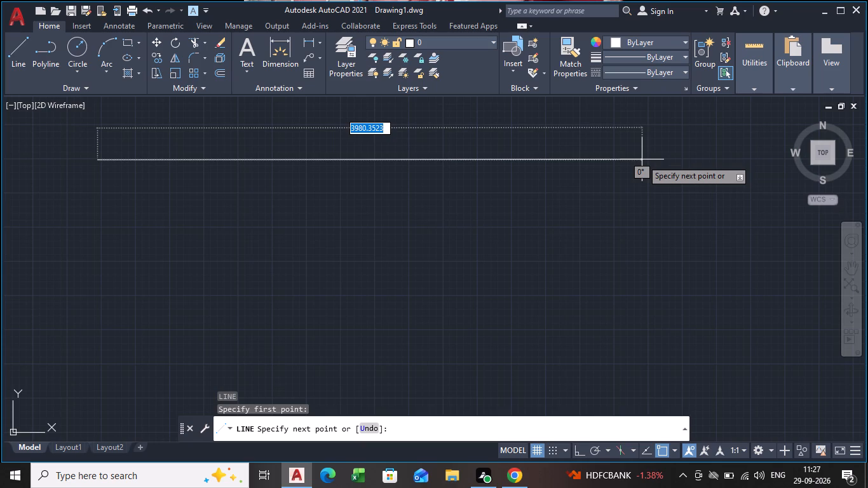
type("172")
key("3")
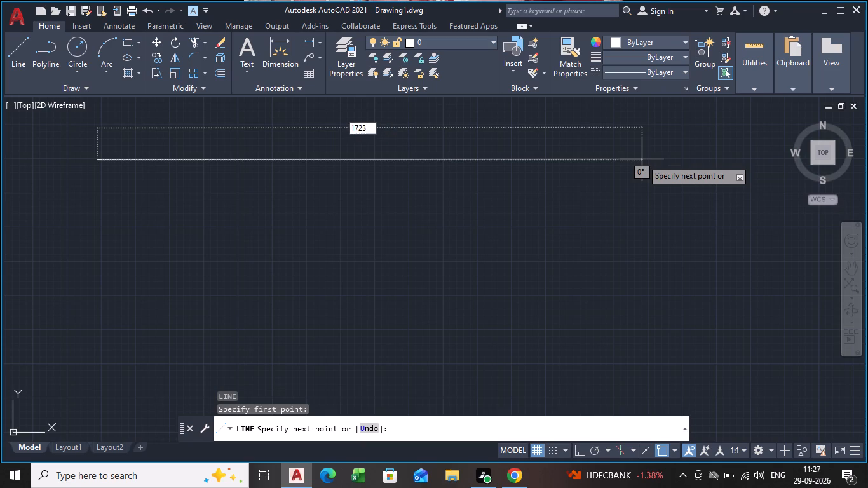
key("BackSpace")
key("BackSpace")
type("13")
key("Return")
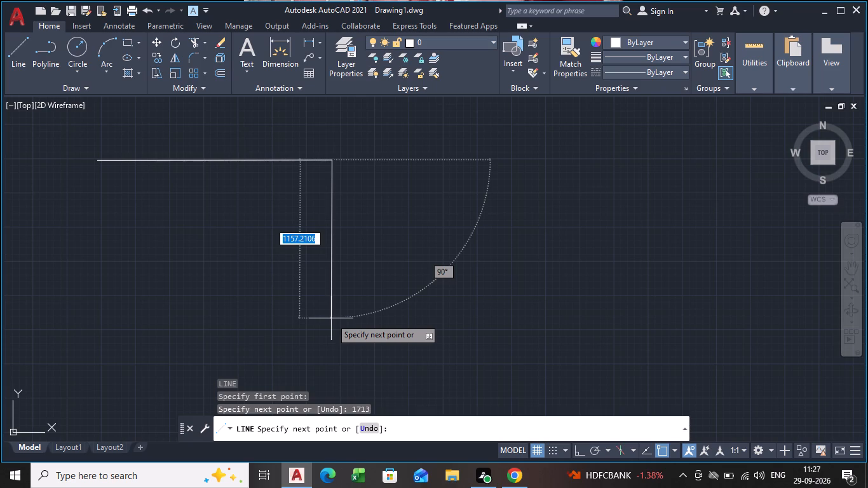
type("11")
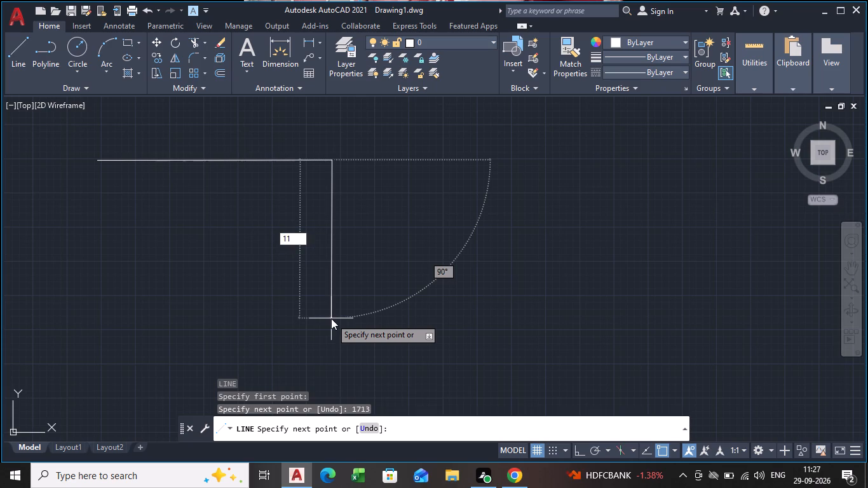
key("1")
key("8")
key("Return")
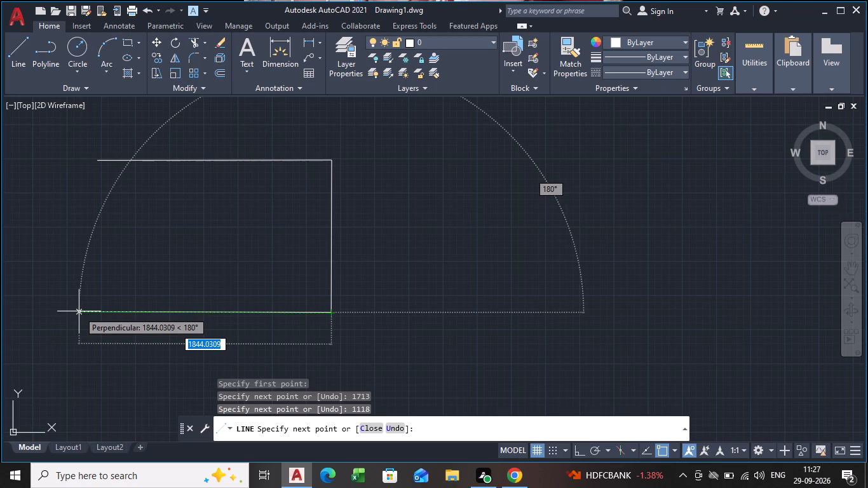
type("1713")
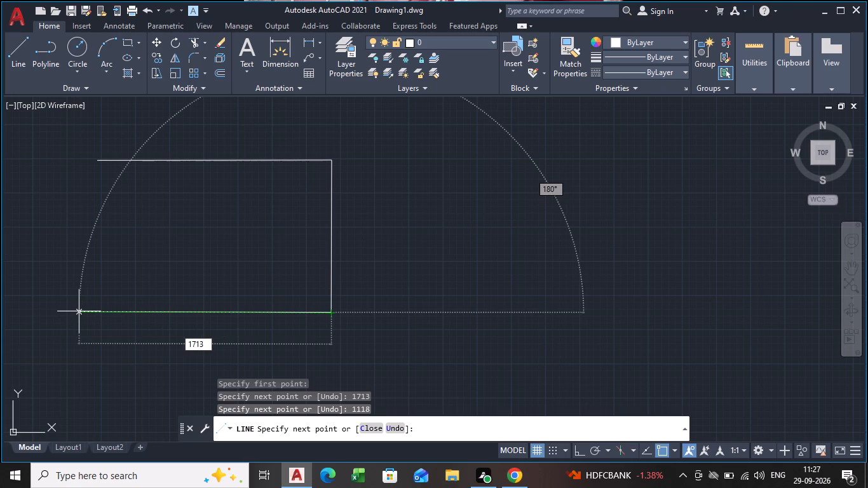
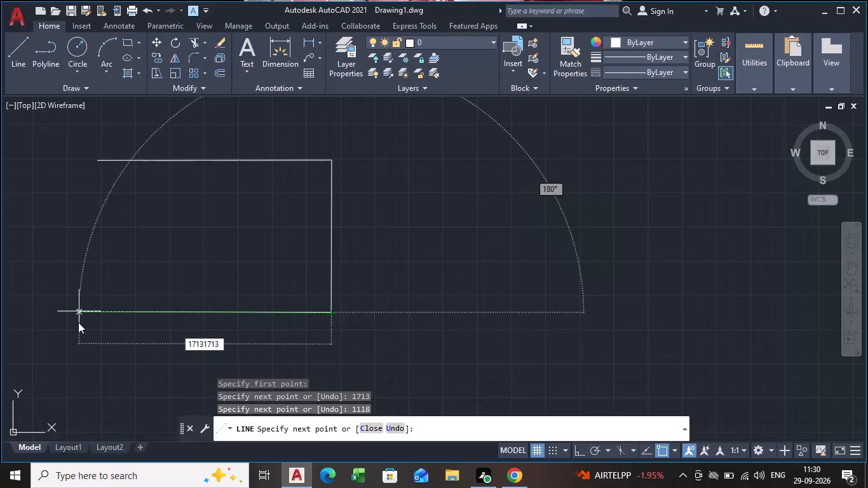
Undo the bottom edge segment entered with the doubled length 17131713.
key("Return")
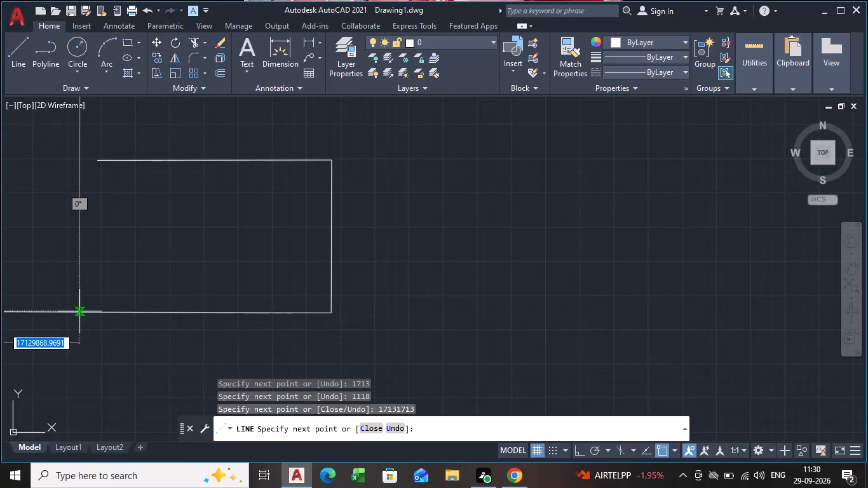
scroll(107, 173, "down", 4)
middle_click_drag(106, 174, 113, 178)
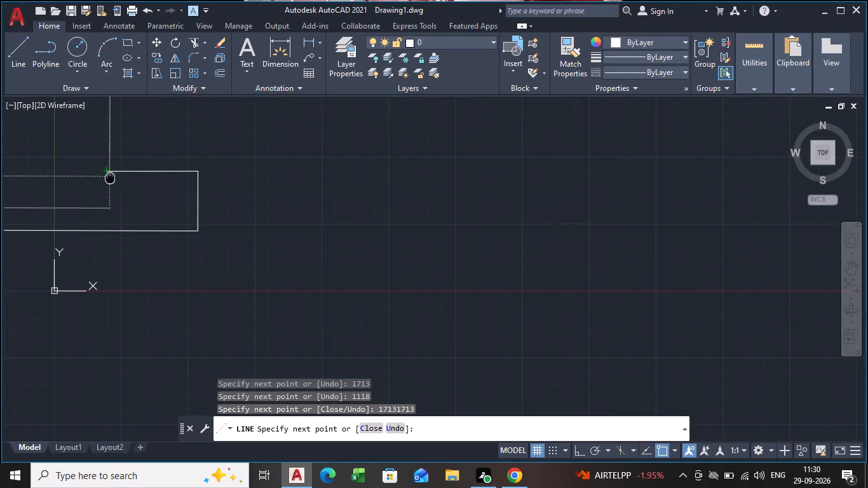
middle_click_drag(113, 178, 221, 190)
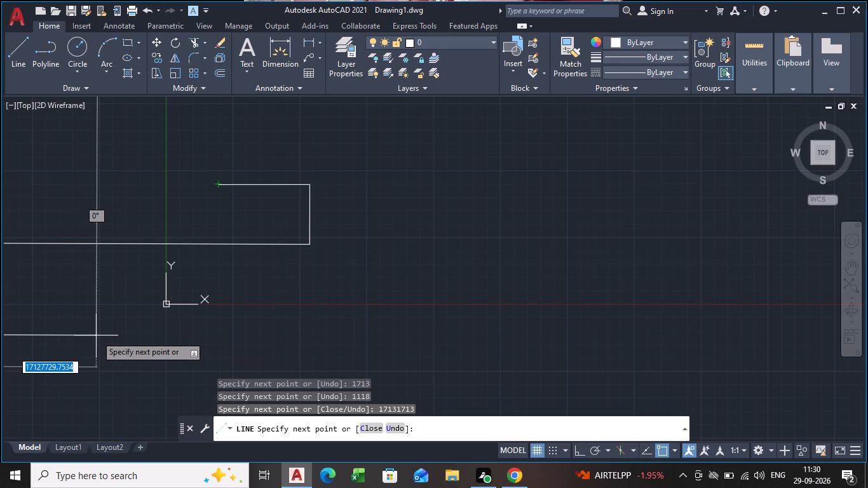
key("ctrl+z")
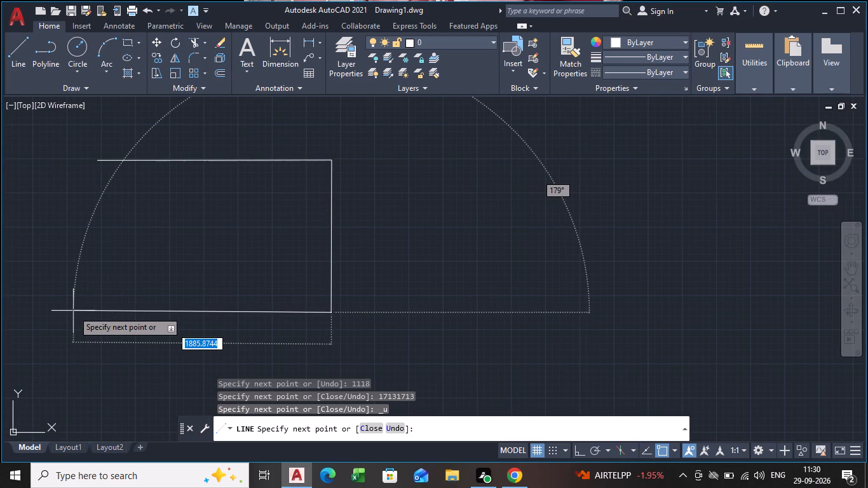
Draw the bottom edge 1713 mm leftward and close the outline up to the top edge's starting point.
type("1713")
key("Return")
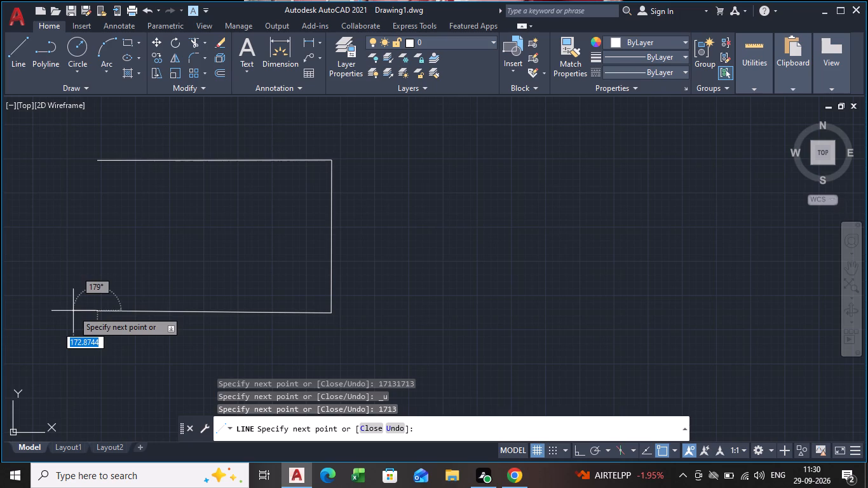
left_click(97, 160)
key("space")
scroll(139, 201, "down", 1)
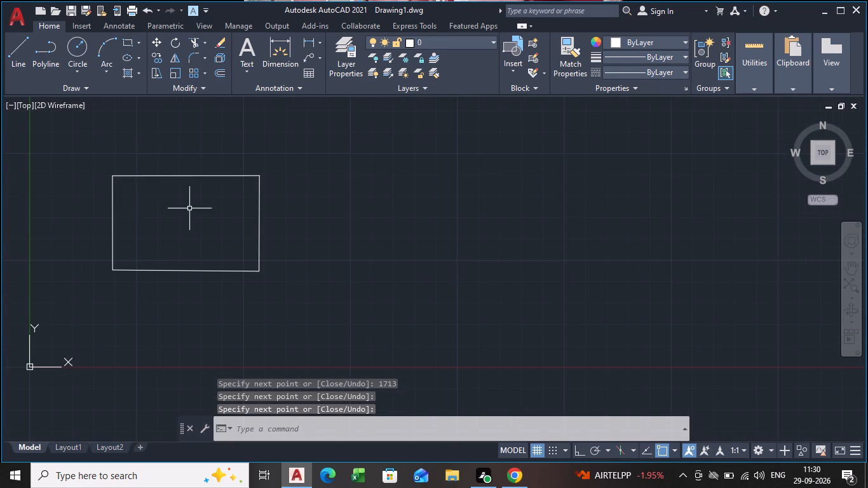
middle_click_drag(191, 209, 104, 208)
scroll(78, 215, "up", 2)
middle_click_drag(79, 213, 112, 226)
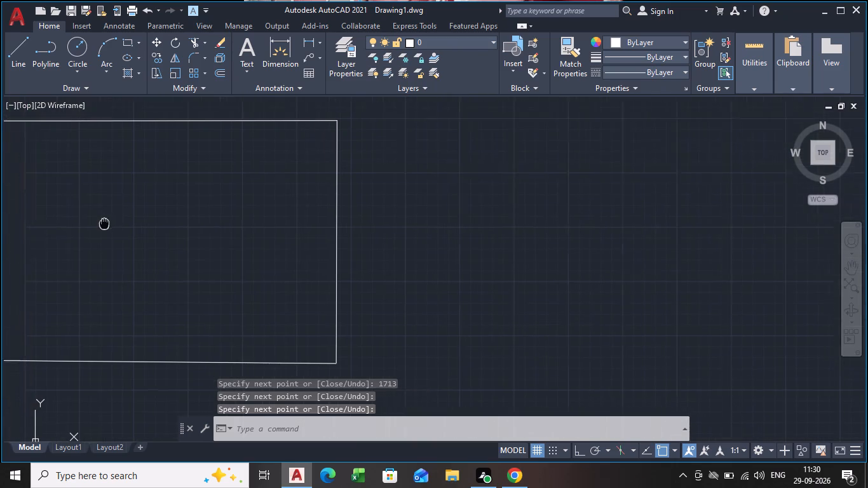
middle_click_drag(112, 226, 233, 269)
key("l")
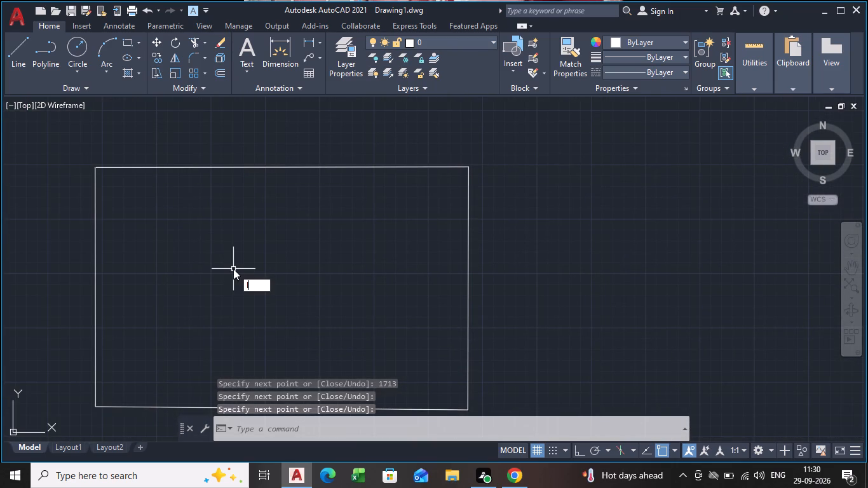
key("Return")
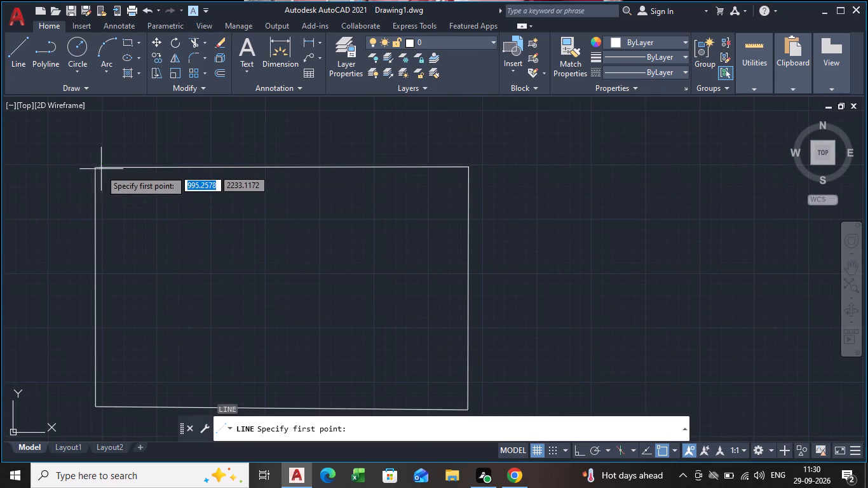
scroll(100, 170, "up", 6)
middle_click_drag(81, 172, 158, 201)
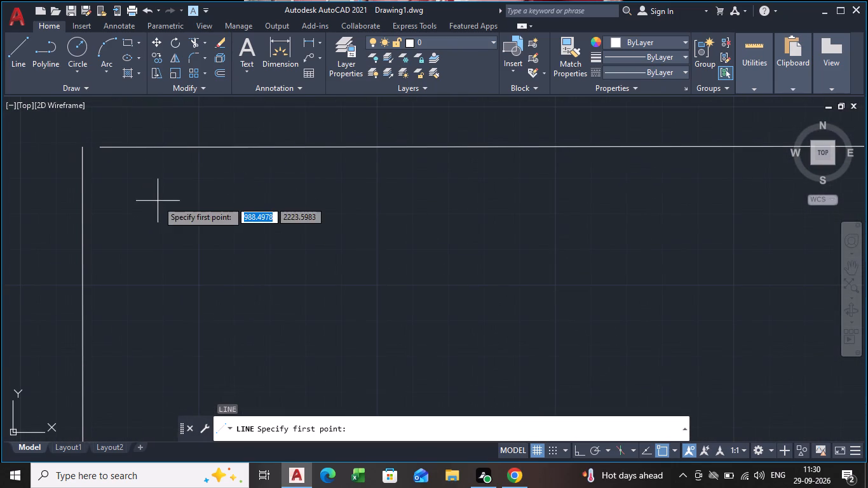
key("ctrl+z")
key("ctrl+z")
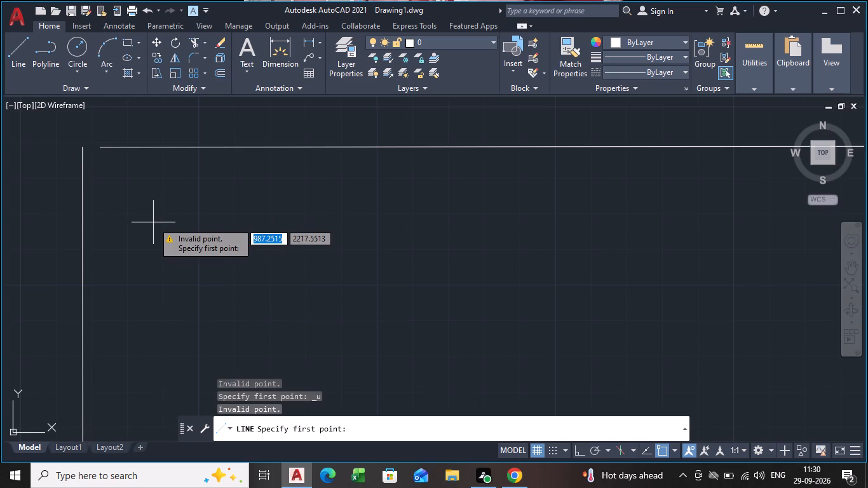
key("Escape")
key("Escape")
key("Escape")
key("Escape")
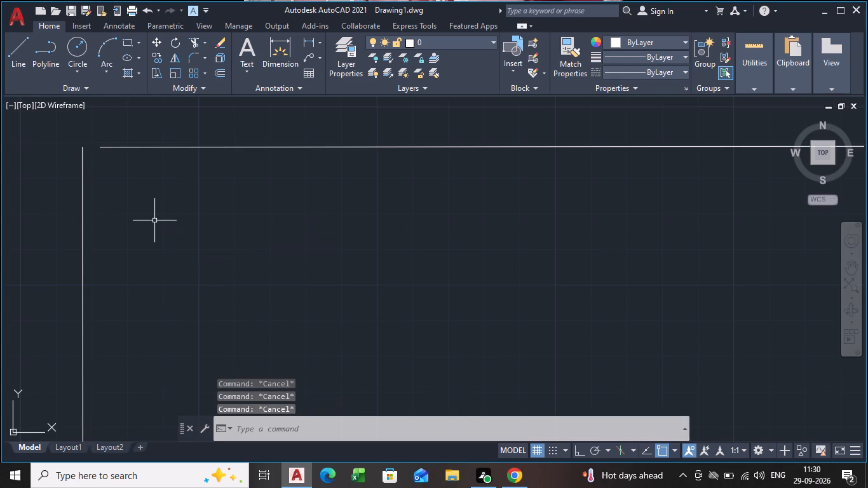
Undo the hand-aligned rectangle outline so the drawing area is empty.
key("ctrl+z")
key("ctrl+z")
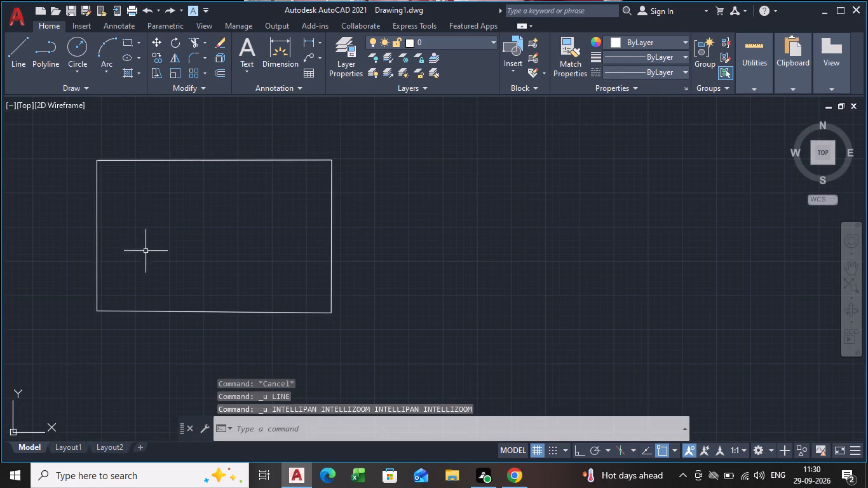
key("ctrl+z")
Turn on Ortho mode.
scroll(144, 256, "down", 4)
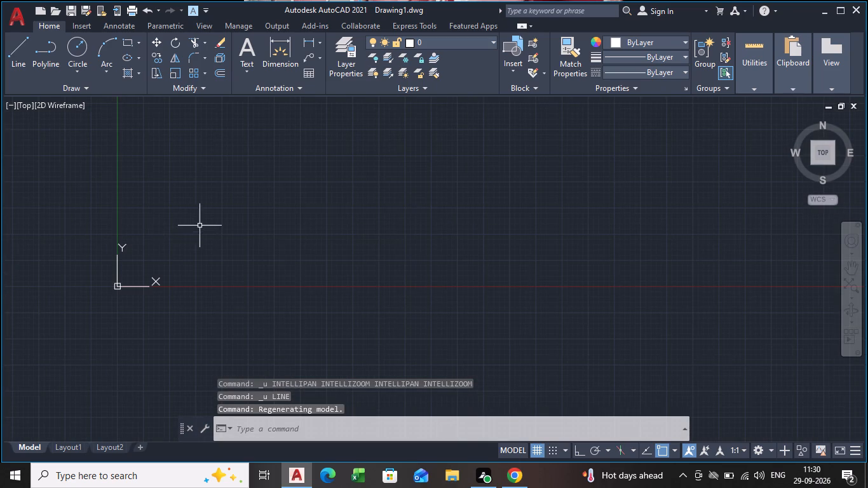
middle_click_drag(200, 225, 116, 321)
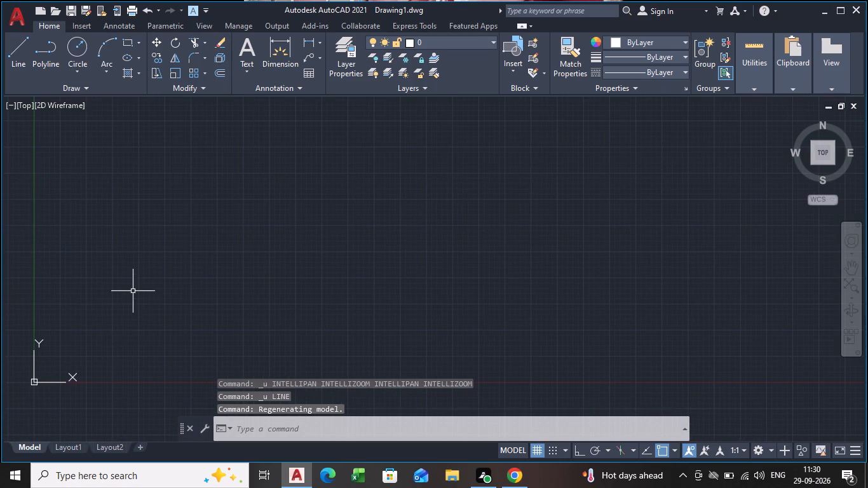
left_click(575, 451)
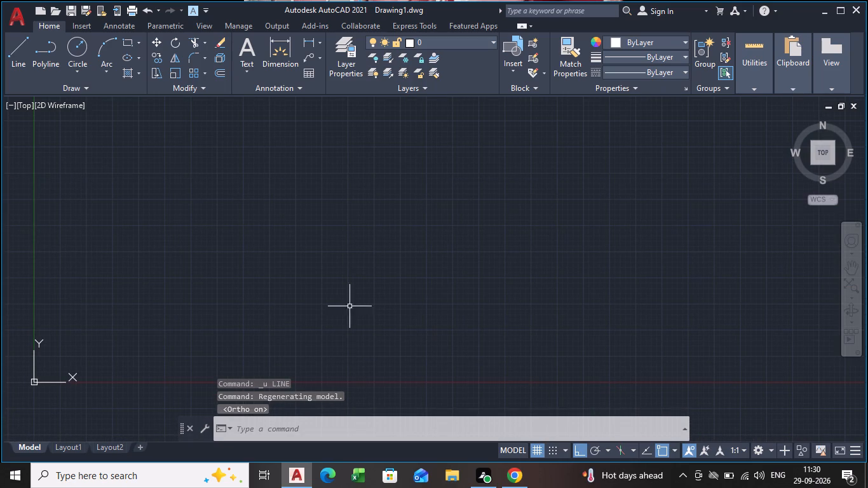
Draw a closed rectangle with Line near the origin: 1713 mm rightward, 1118 mm upward, 1713 mm leftward, and back down to the start point.
key("l")
key("Return")
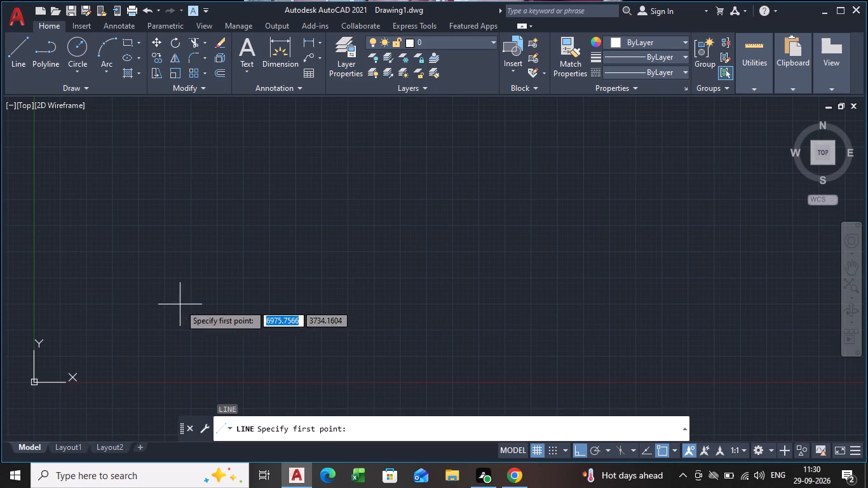
left_click(180, 304)
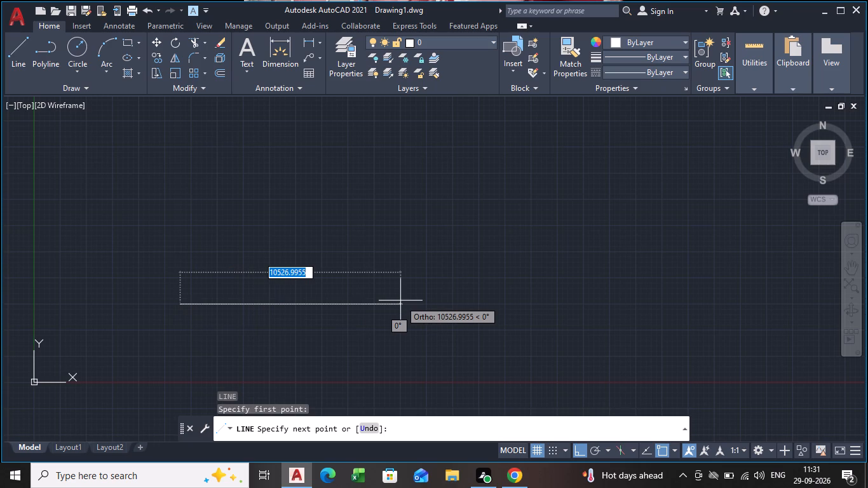
type("1713")
key("Return")
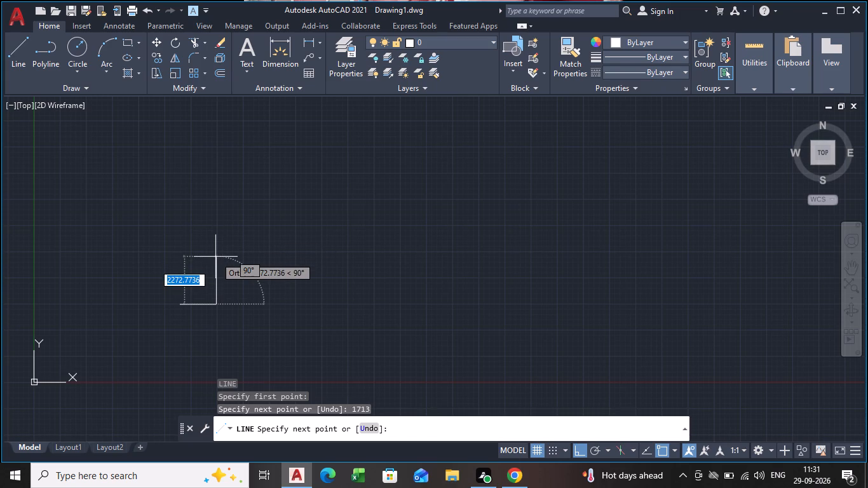
type("111")
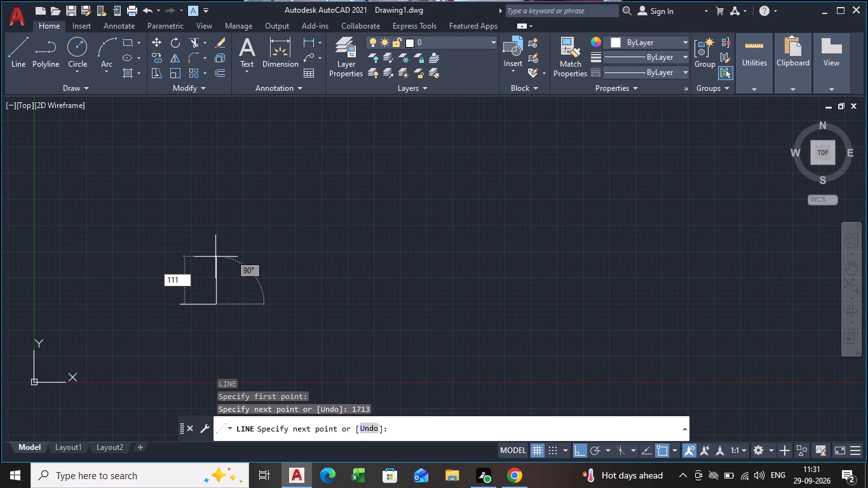
key("8")
key("Return")
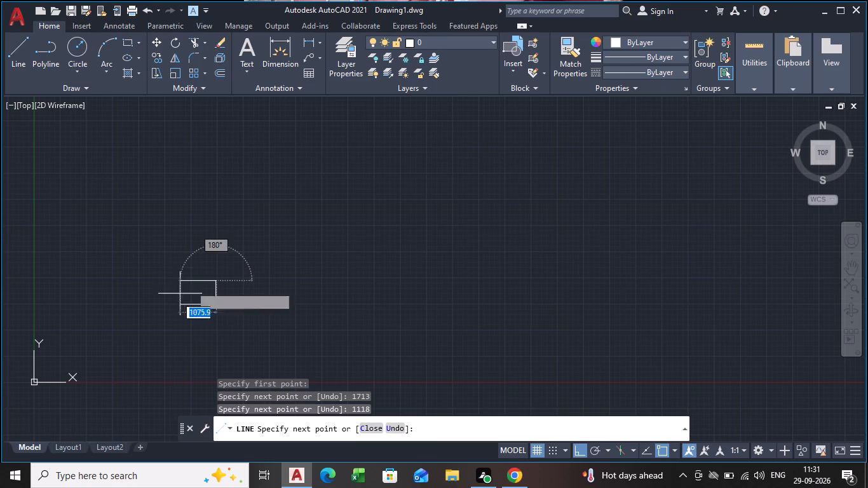
scroll(169, 289, "up", 3)
middle_click_drag(151, 270, 118, 190)
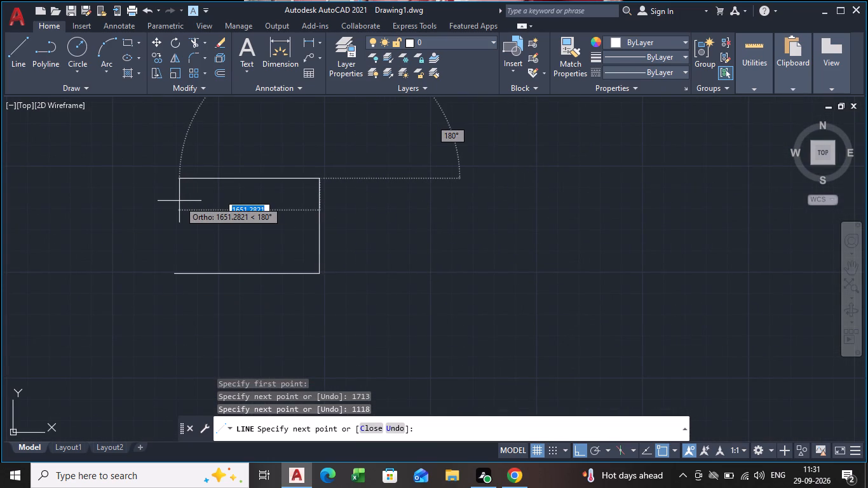
type("1713")
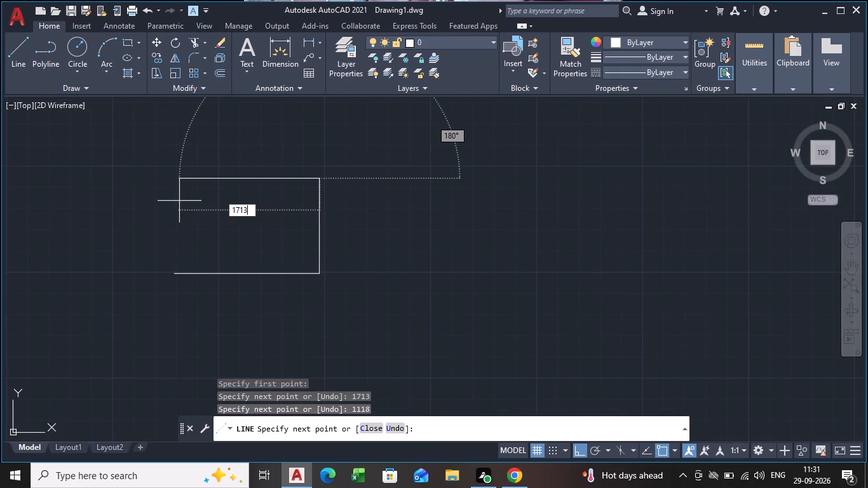
key("Return")
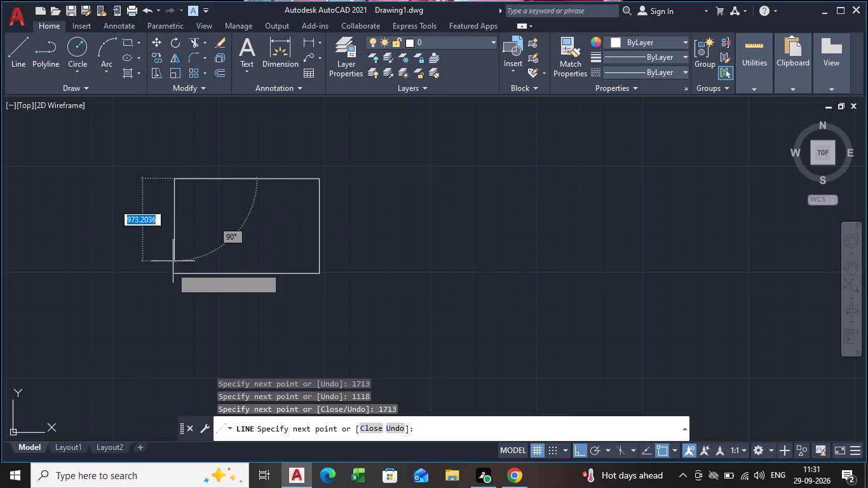
left_click(172, 271)
key("space")
Examine the rectangle's lower-left corner closely to check how its two edges meet.
scroll(174, 287, "up", 7)
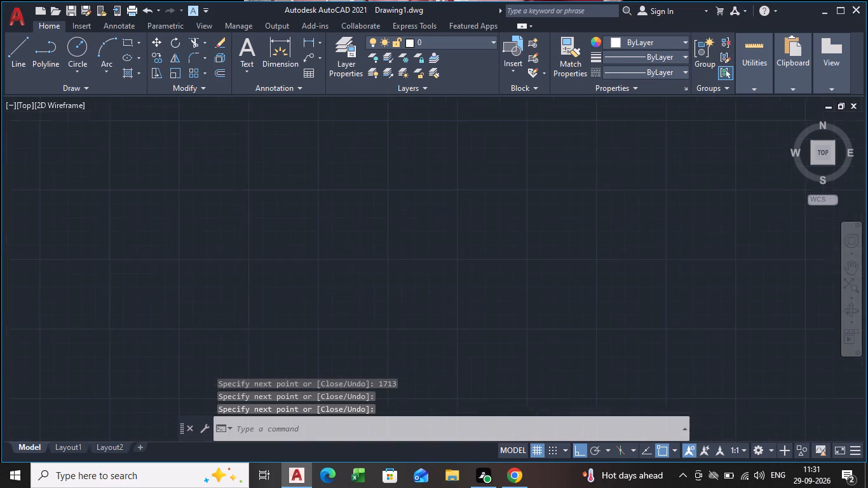
middle_click_drag(164, 237, 207, 478)
scroll(168, 197, "up", 5)
middle_click_drag(166, 194, 163, 369)
scroll(174, 268, "up", 5)
scroll(283, 268, "up", 2)
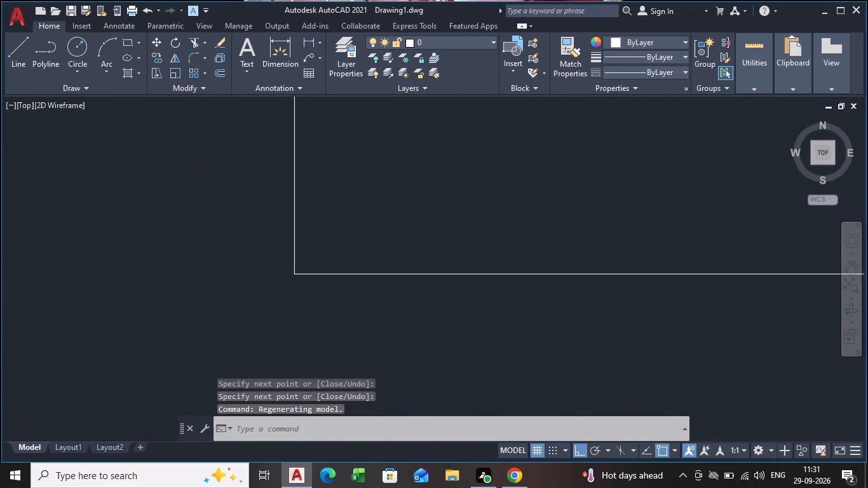
scroll(283, 268, "up", 4)
scroll(398, 335, "up", 5)
scroll(272, 284, "down", 7)
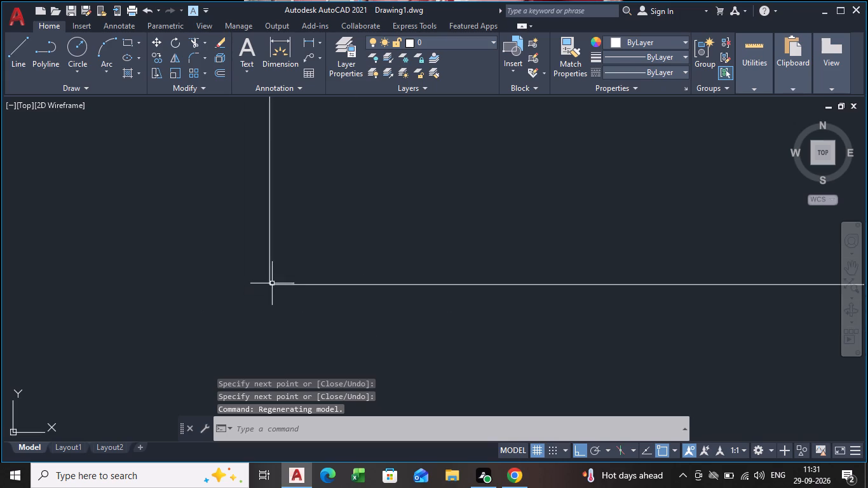
scroll(272, 283, "down", 5)
scroll(328, 240, "down", 6)
scroll(409, 206, "down", 3)
middle_click_drag(431, 194, 37, 365)
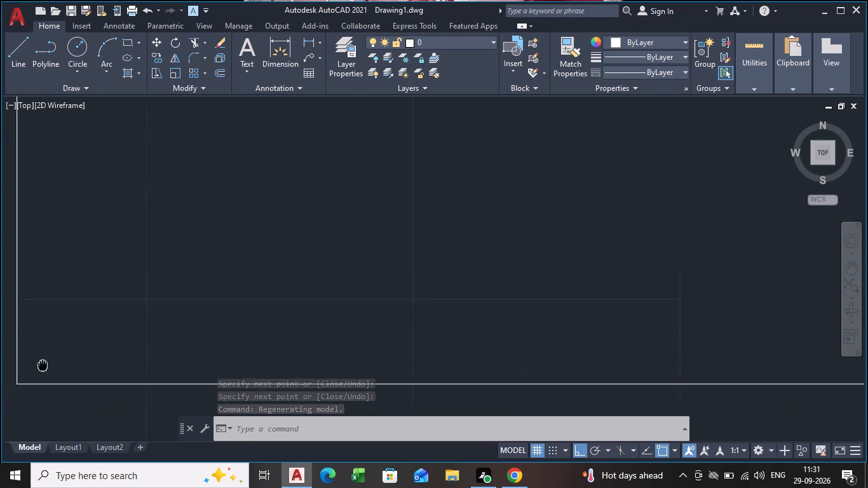
middle_click_drag(37, 365, 21, 365)
scroll(37, 334, "down", 4)
scroll(180, 281, "down", 5)
middle_click_drag(233, 257, 187, 287)
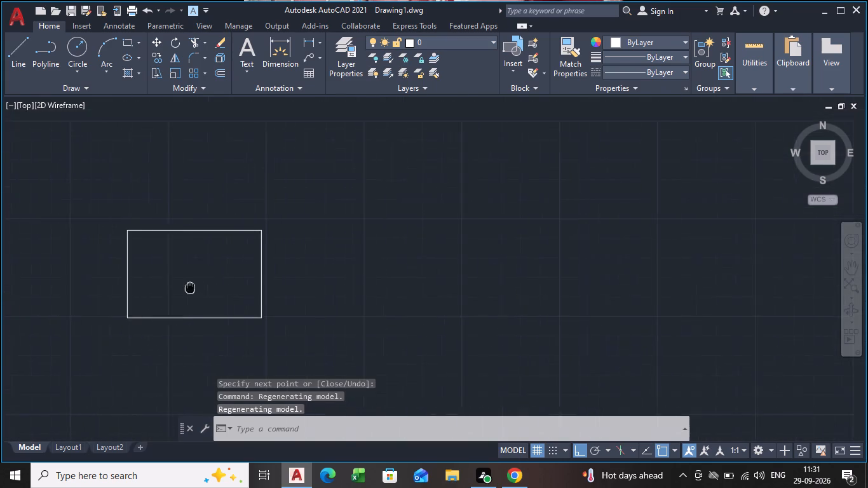
middle_click_drag(187, 287, 181, 286)
scroll(150, 266, "up", 2)
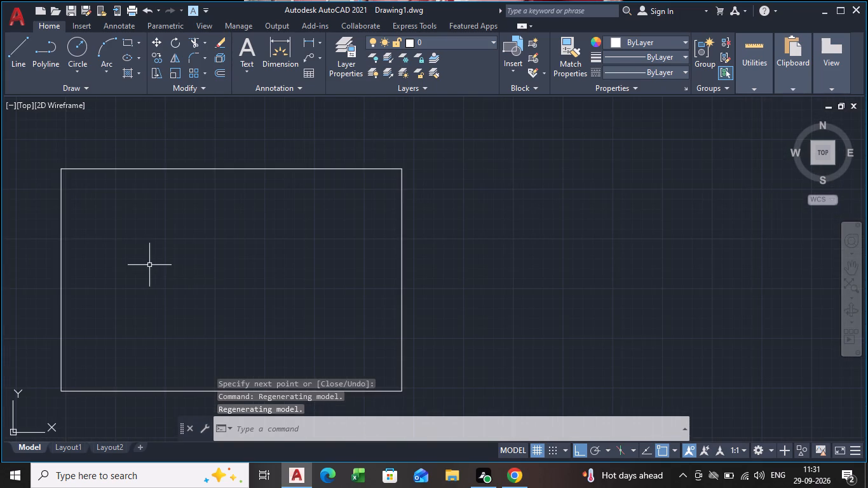
Draw a horizontal line about 11,653 mm long rightward from the rectangle's upper-left corner, running over its top edge.
key("l")
key("Return")
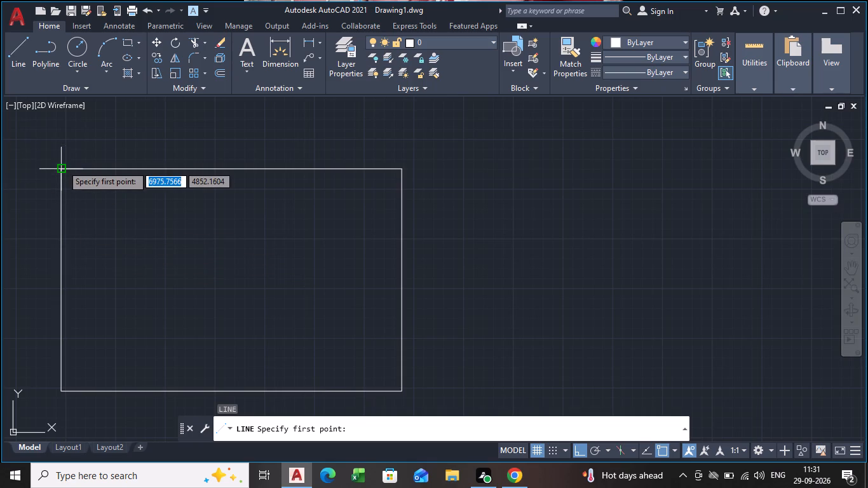
left_click(62, 168)
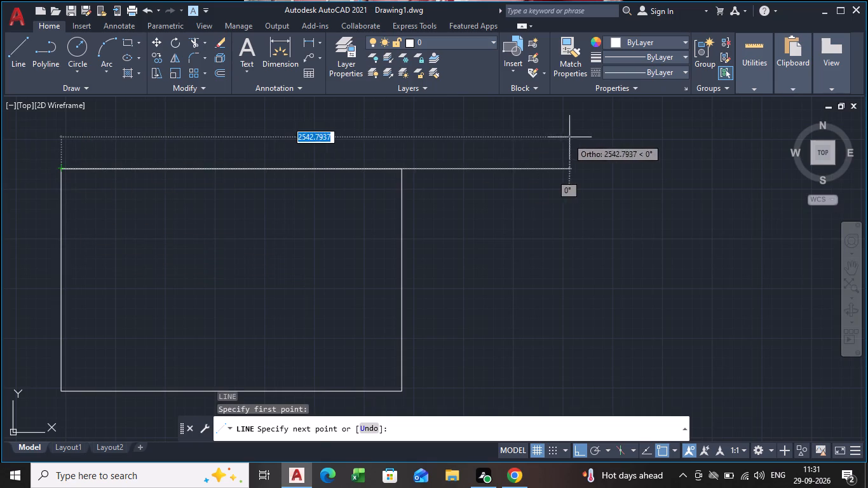
scroll(588, 145, "down", 4)
middle_click_drag(606, 149, 316, 155, "shift")
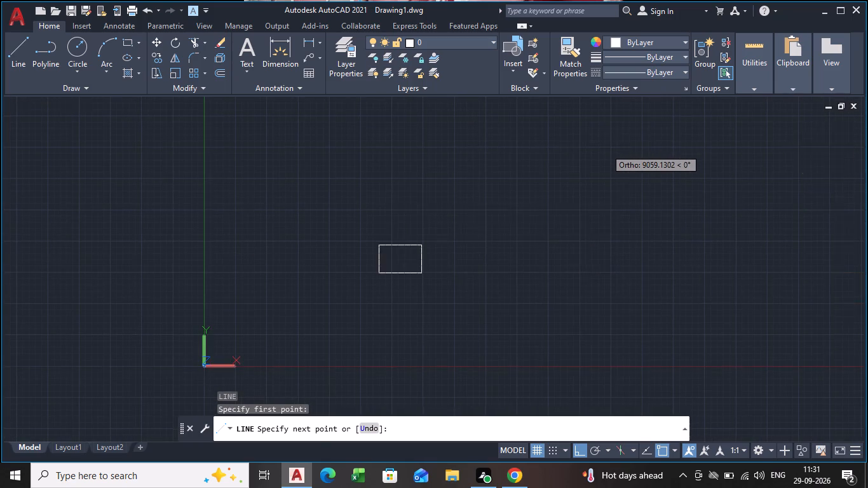
middle_click_drag(316, 155, 79, 156, "shift")
key("ctrl+z")
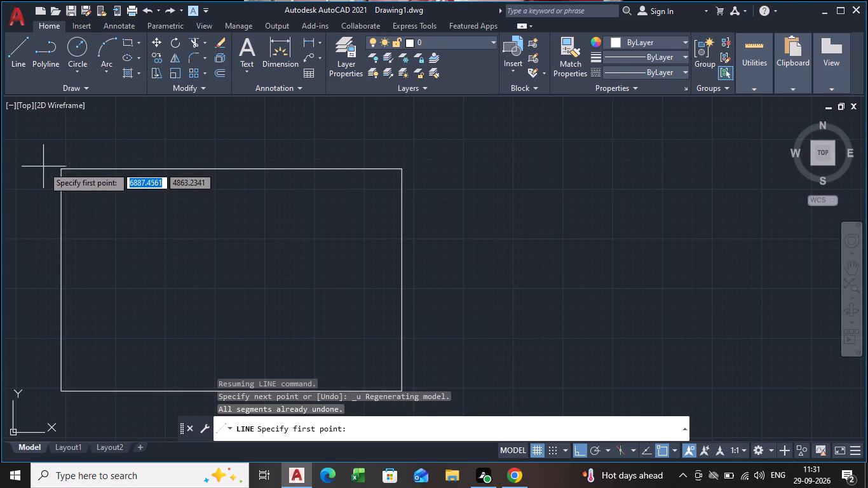
left_click(60, 168)
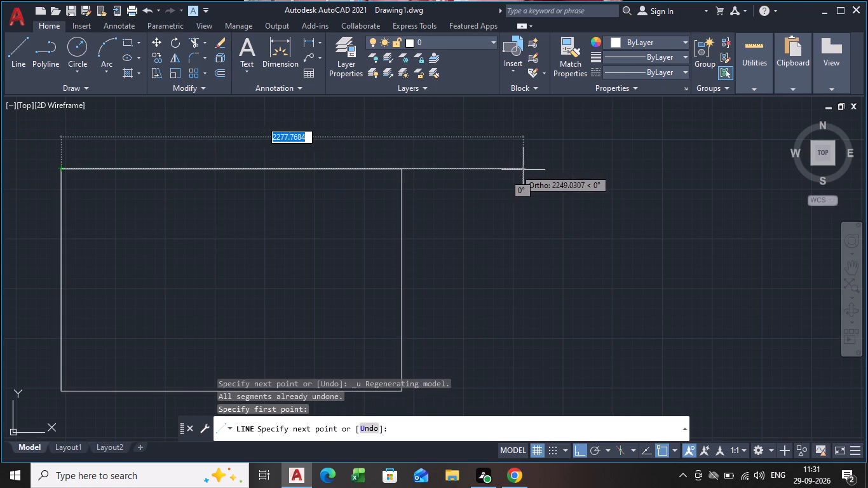
scroll(588, 167, "down", 4)
middle_click_drag(588, 167, 186, 137)
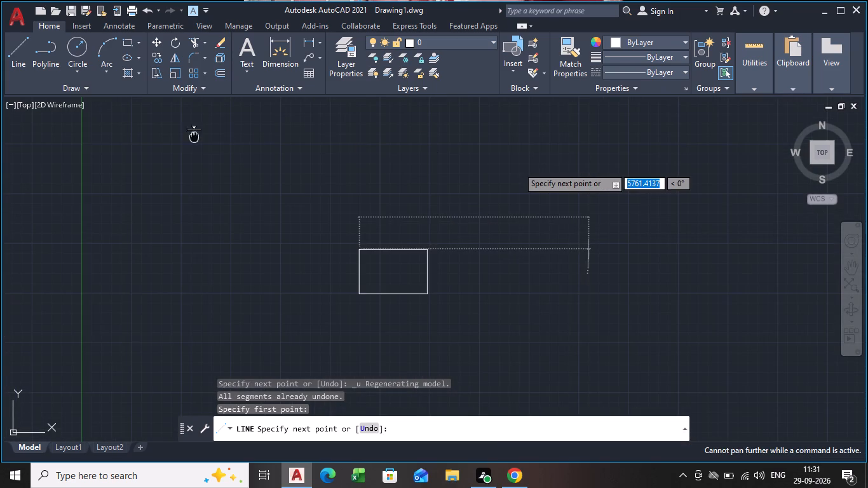
middle_click_drag(186, 137, 132, 139)
middle_click_drag(593, 202, 592, 203)
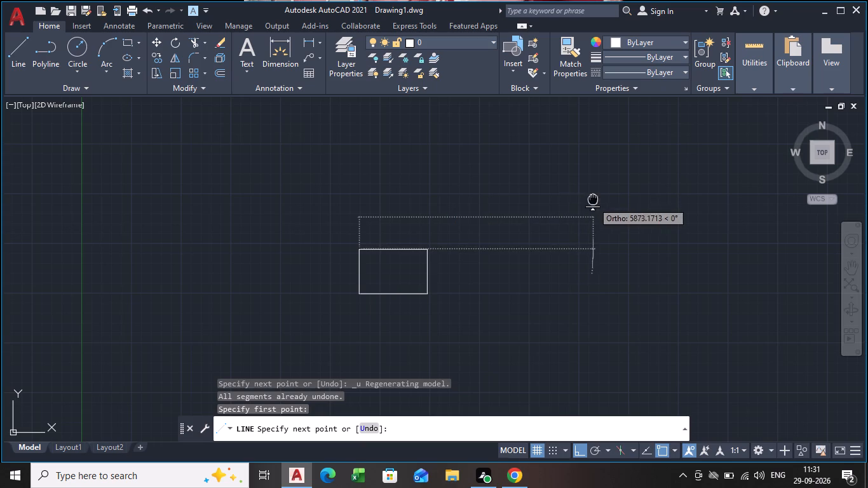
middle_click_drag(592, 203, 231, 225)
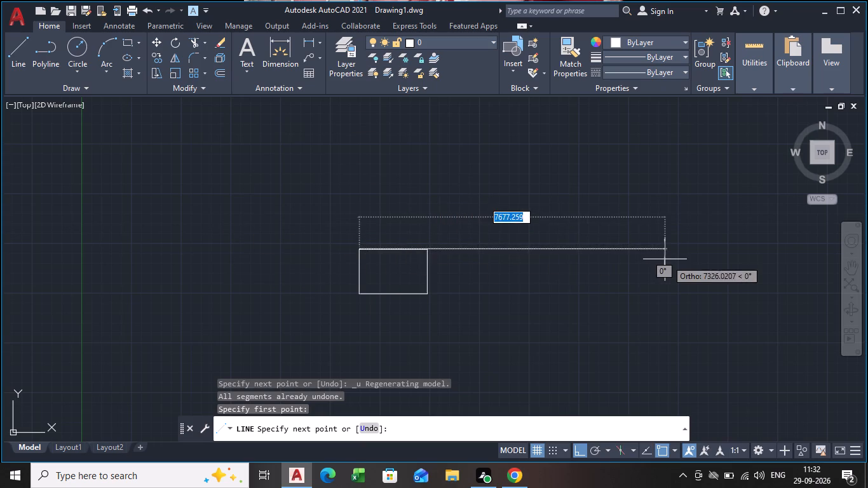
middle_click_drag(684, 262, 480, 250)
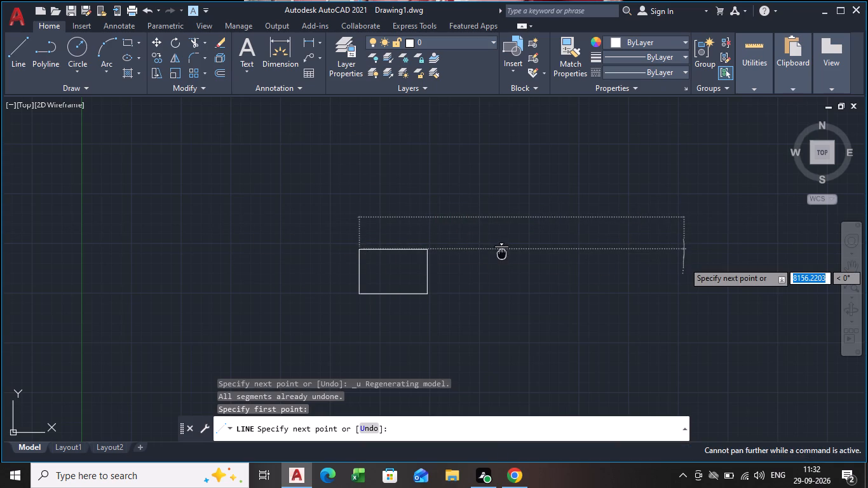
middle_click_drag(480, 250, 475, 249)
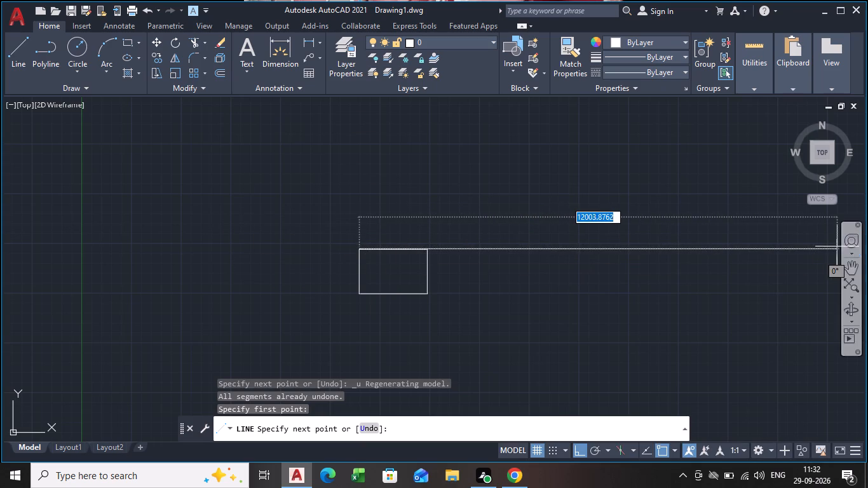
left_click(823, 249)
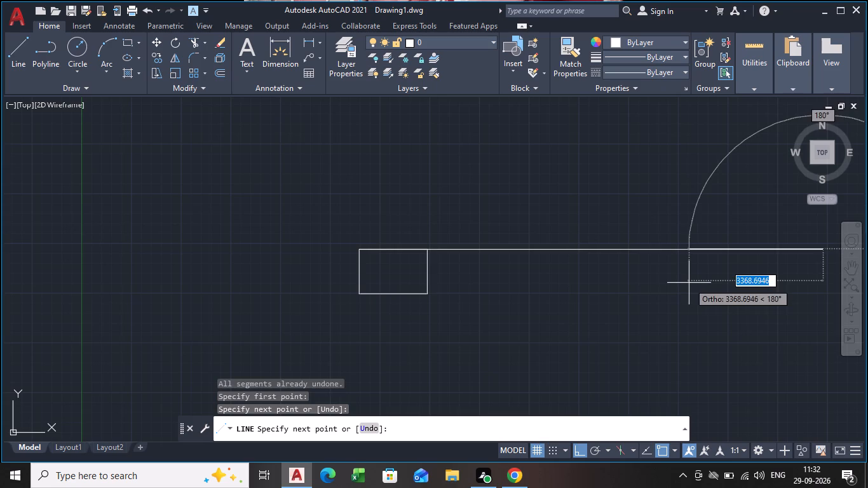
key("space")
Examine the rectangle's upper-left corner closely to check how the long line lies on the top edge.
middle_click_drag(689, 283, 283, 245)
scroll(301, 201, "down", 3)
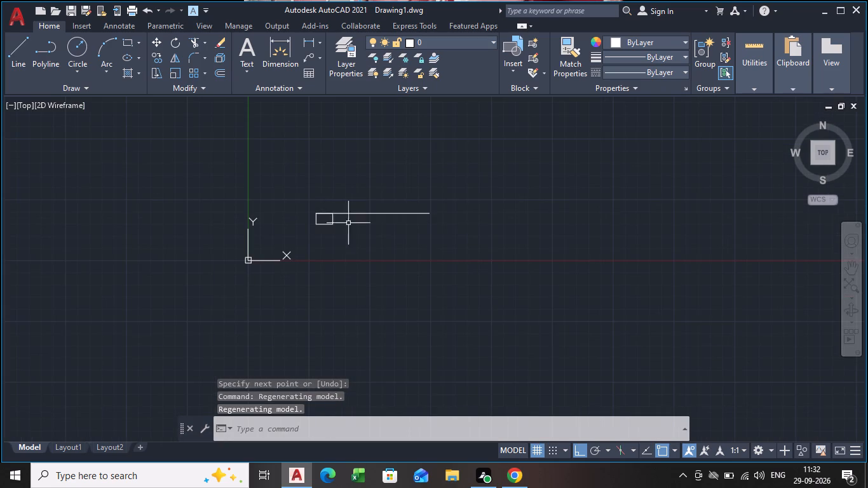
middle_click_drag(358, 223, 124, 224)
scroll(124, 224, "up", 3)
middle_click_drag(124, 224, 390, 245)
scroll(226, 208, "up", 6)
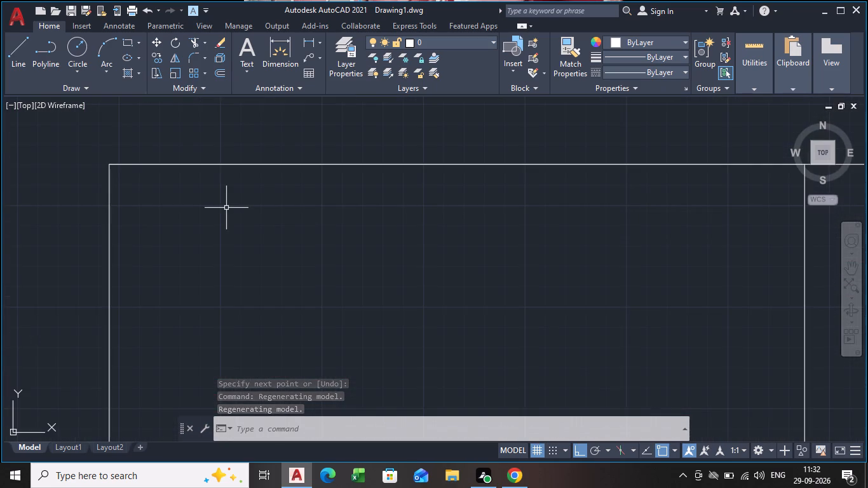
scroll(224, 206, "up", 5)
scroll(226, 188, "down", 7)
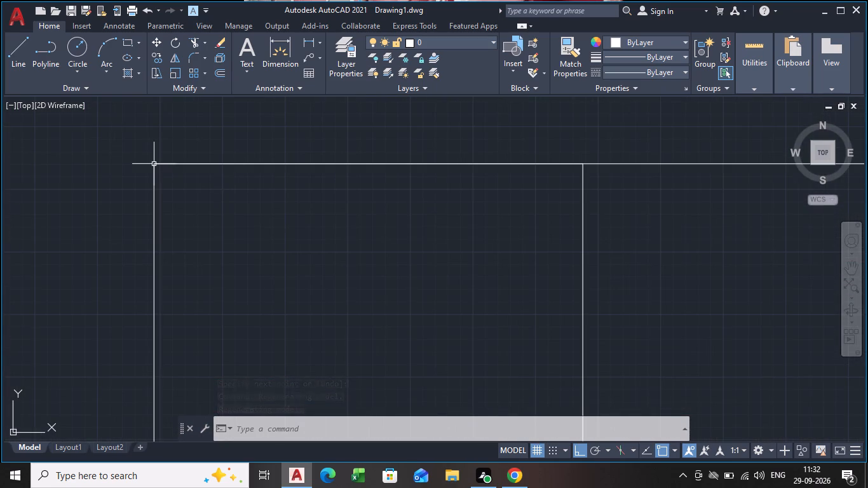
scroll(154, 164, "up", 15)
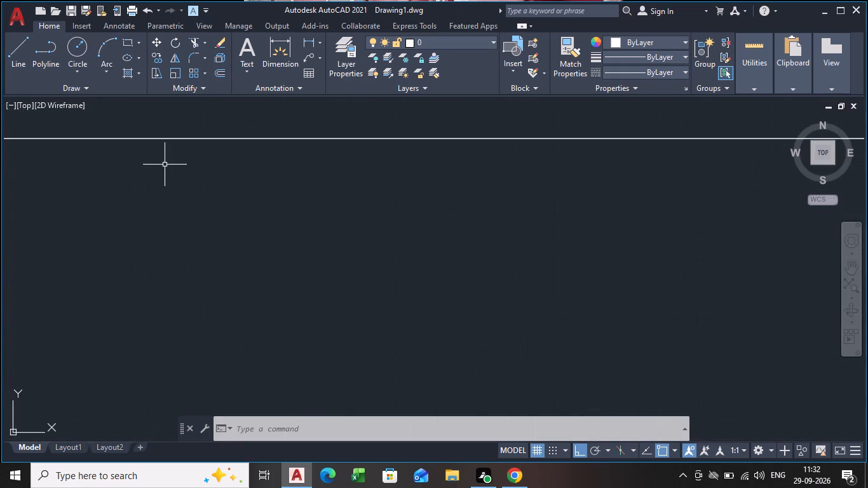
scroll(165, 165, "down", 16)
scroll(356, 273, "down", 5)
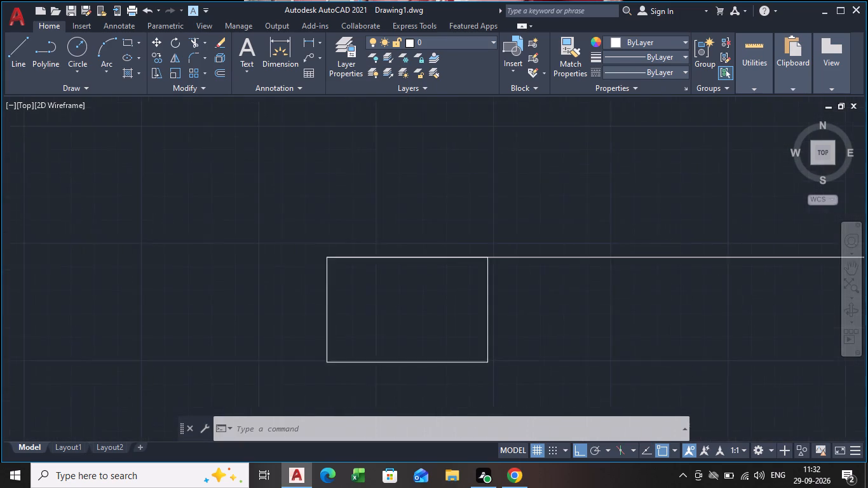
scroll(348, 268, "up", 6)
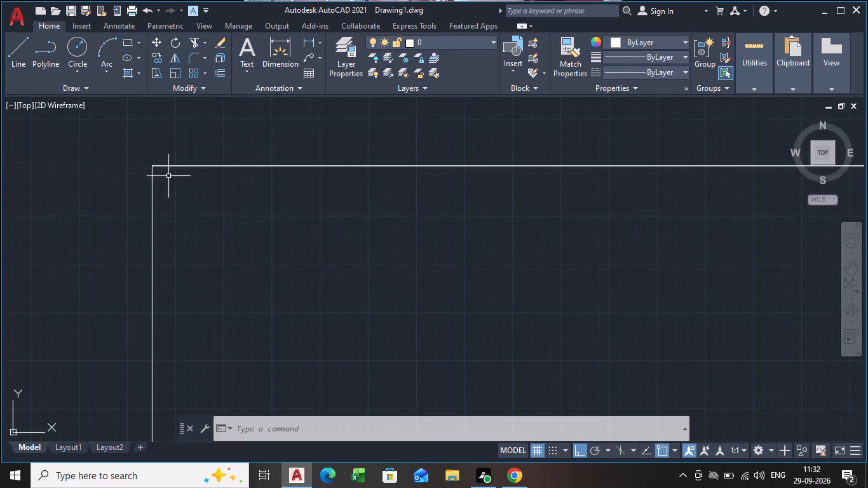
scroll(158, 172, "up", 5)
scroll(111, 109, "up", 5)
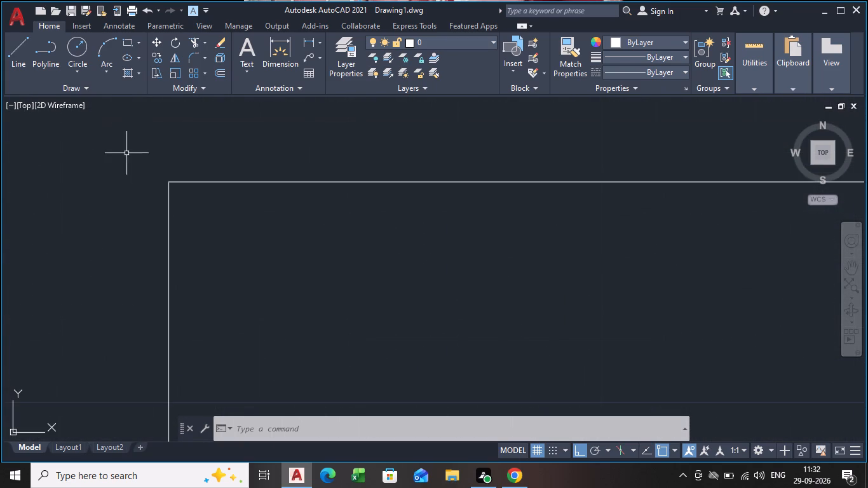
scroll(168, 172, "up", 5)
scroll(155, 271, "up", 5)
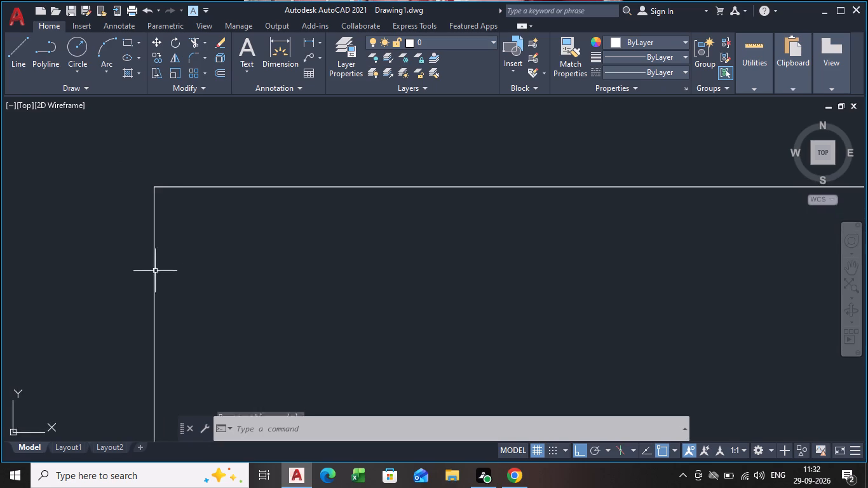
scroll(161, 191, "up", 5)
scroll(162, 190, "down", 11)
scroll(308, 240, "down", 3)
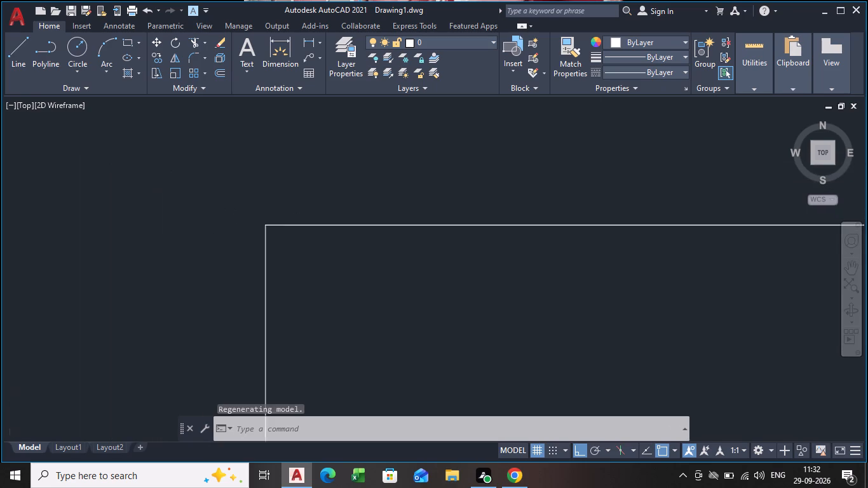
scroll(377, 258, "down", 9)
scroll(489, 297, "down", 16)
scroll(523, 304, "down", 5)
Offset the long top line and the rectangle's left, bottom and right edges 100 mm toward the inside of the rectangle.
middle_click_drag(538, 313, 299, 247)
scroll(295, 246, "up", 5)
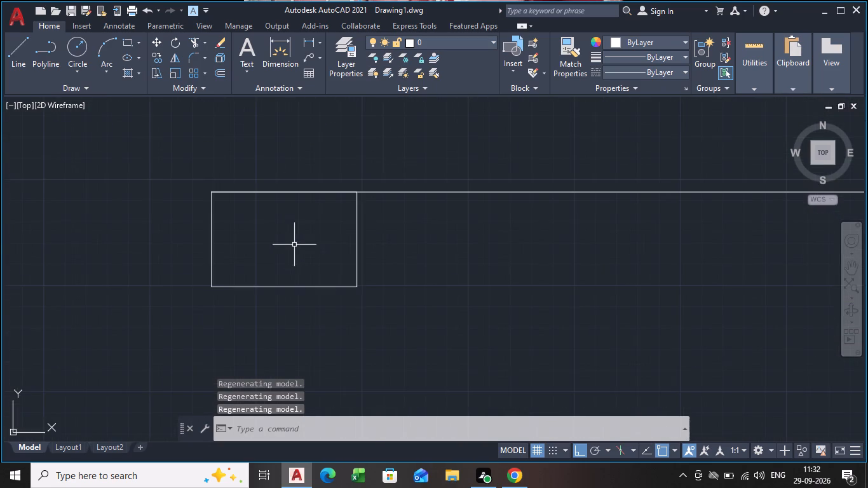
scroll(292, 241, "up", 2)
scroll(292, 241, "down", 1)
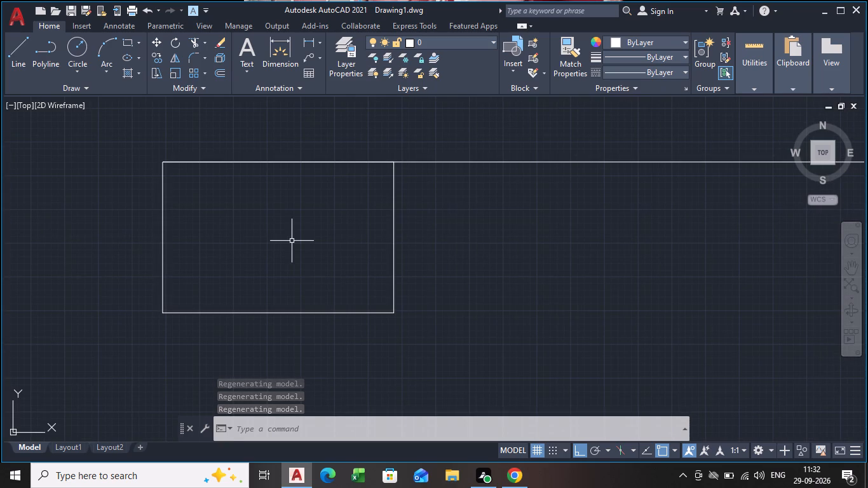
type("of")
key("space")
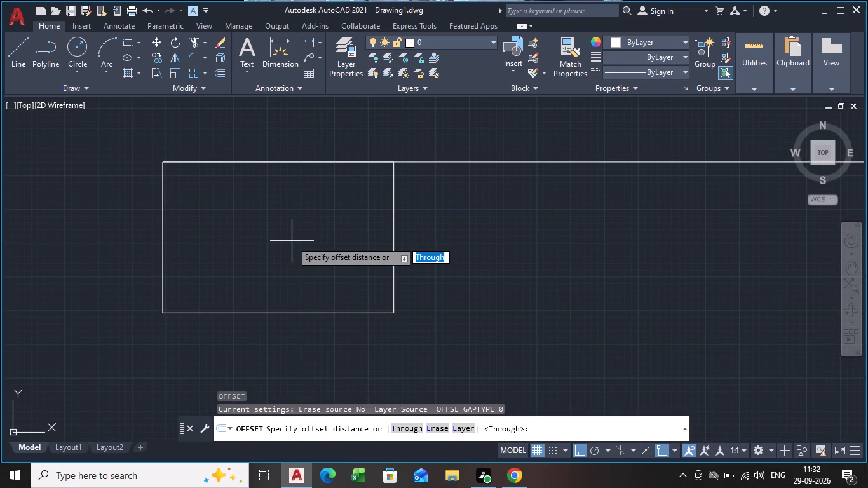
type("100")
key("Return")
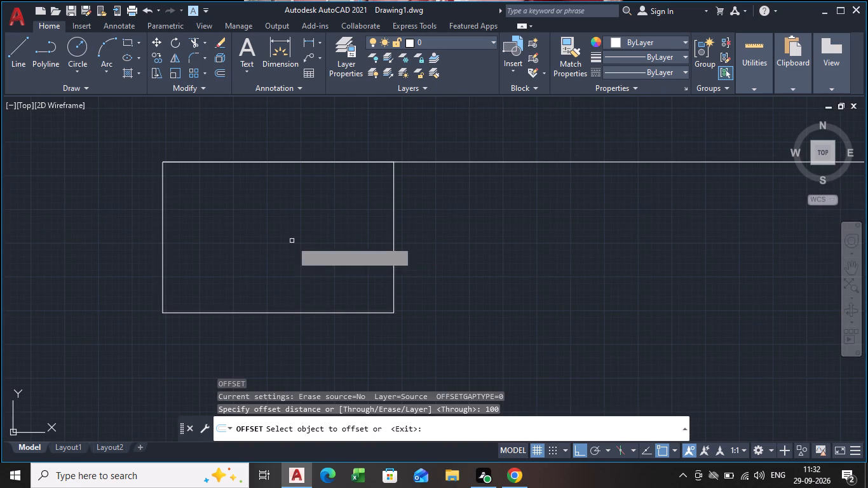
left_click(219, 162)
left_click(214, 182)
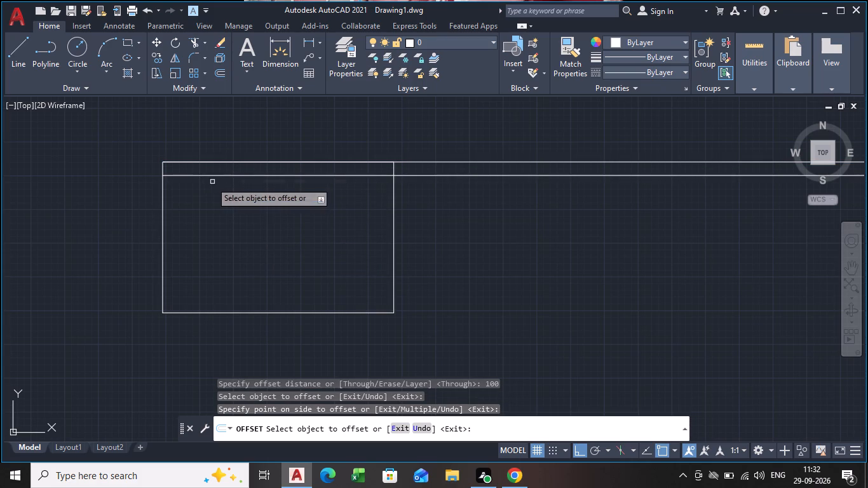
left_click(162, 211)
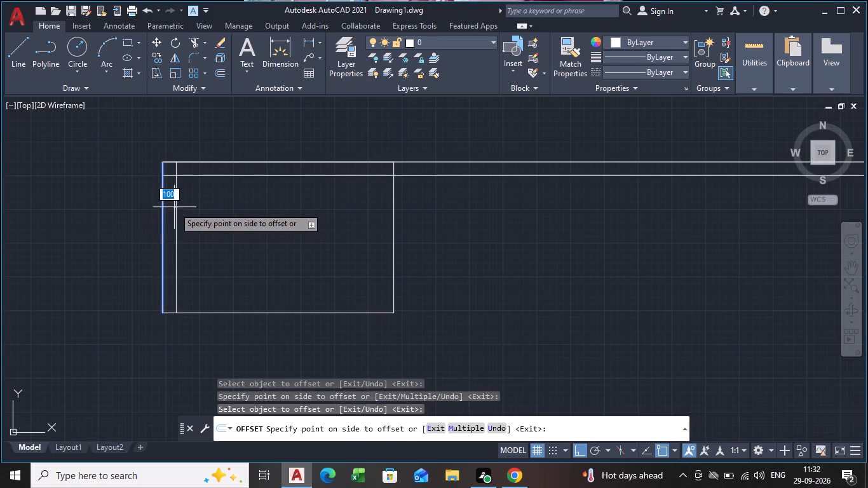
left_click(175, 207)
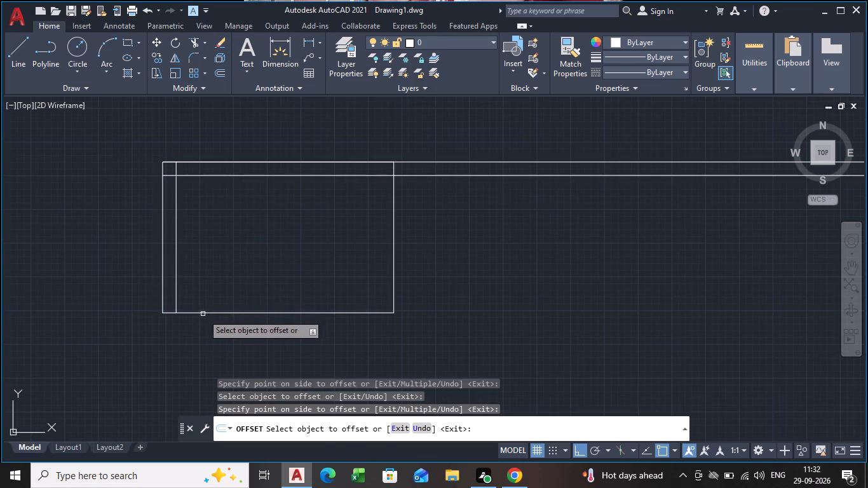
left_click(203, 314)
left_click(203, 282)
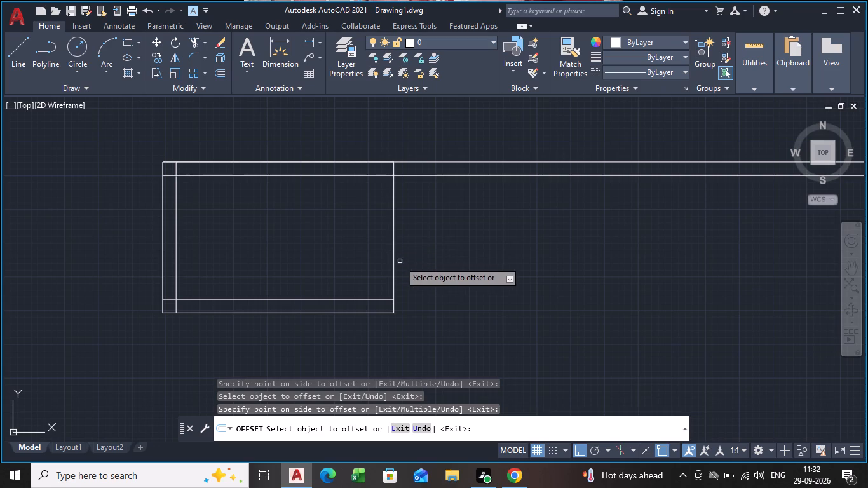
left_click(393, 256)
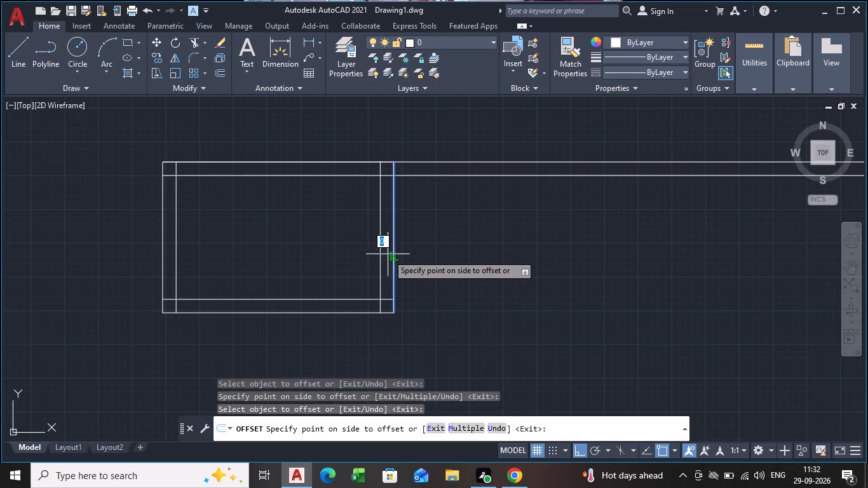
left_click(372, 248)
key("space")
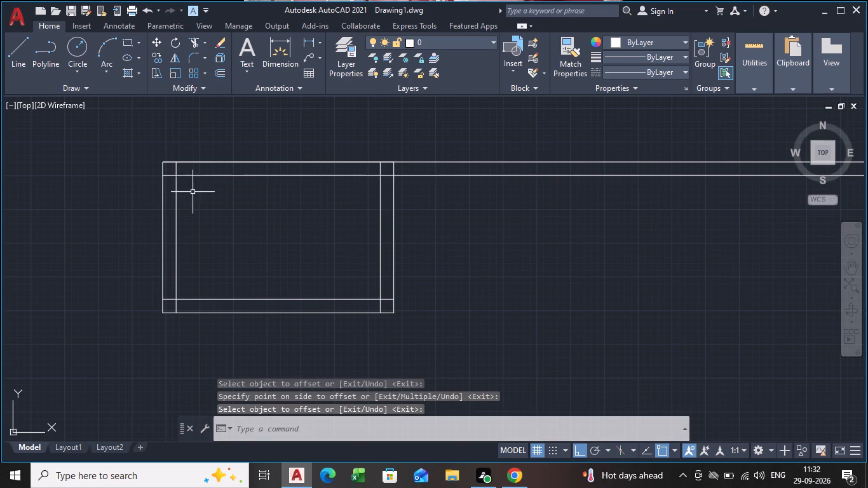
Check the width and height inside the offset lines with the Quick measure tool.
left_click(752, 50)
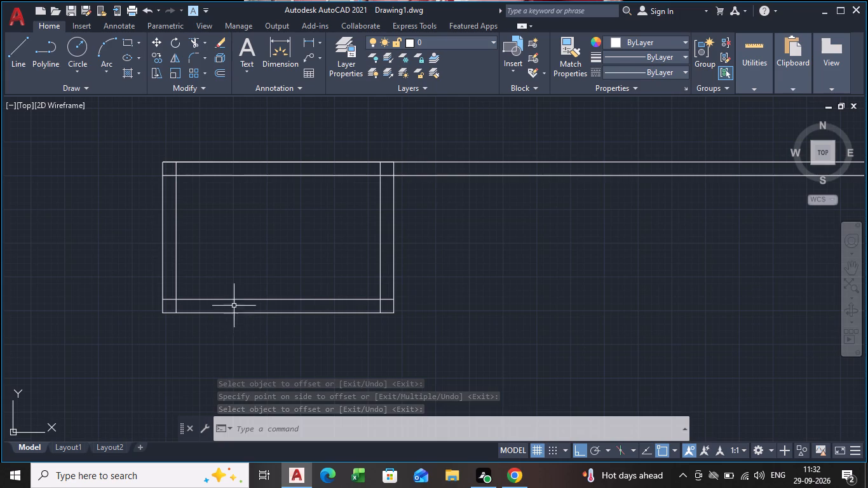
left_click(742, 42)
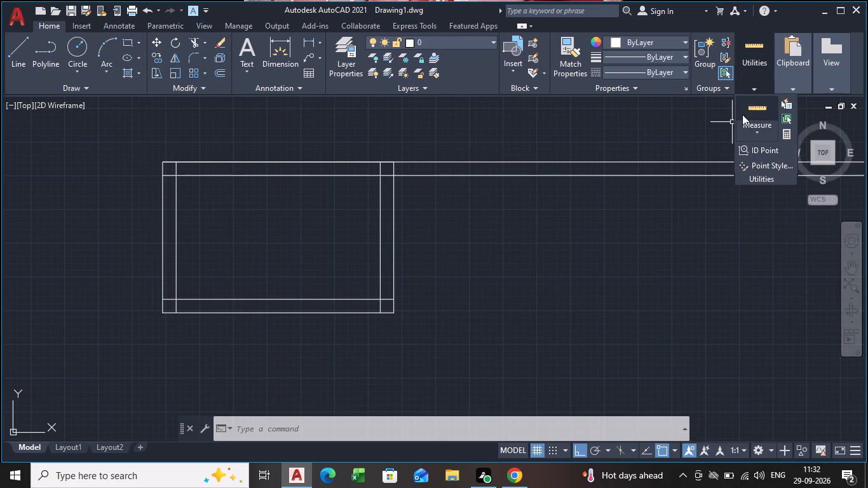
left_click(771, 100)
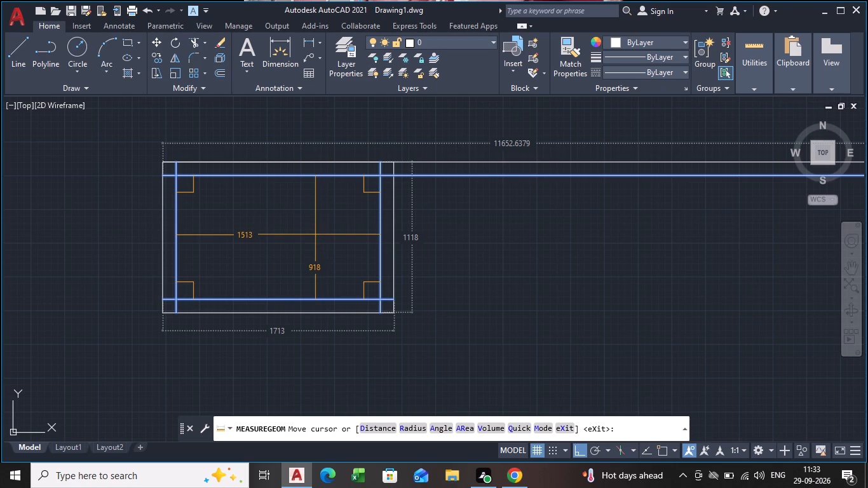
key("Escape")
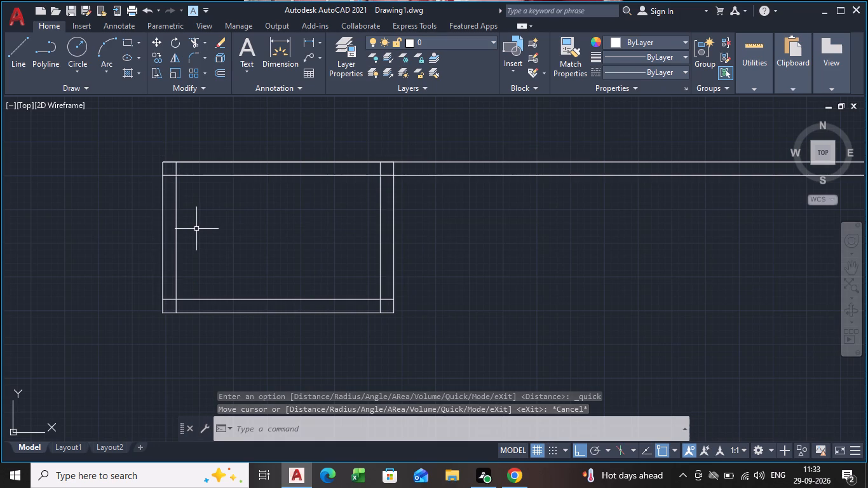
Offset the inner left and inner right vertical lines 504 mm toward the middle of the rectangle.
key("o")
key("f")
key("space")
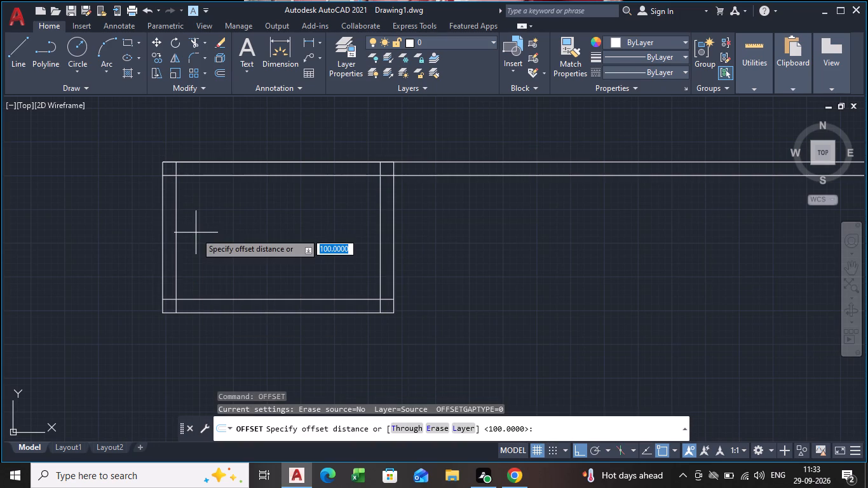
type("504")
key("Return")
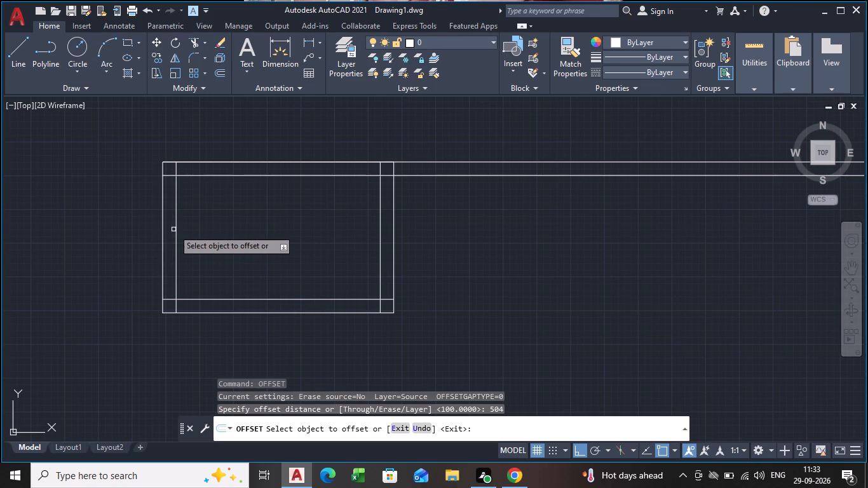
left_click(176, 229)
left_click(222, 229)
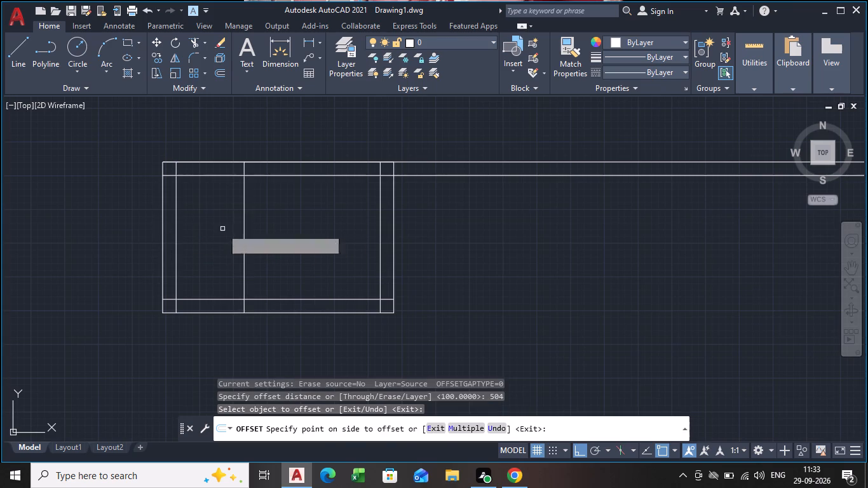
left_click(380, 245)
left_click(349, 244)
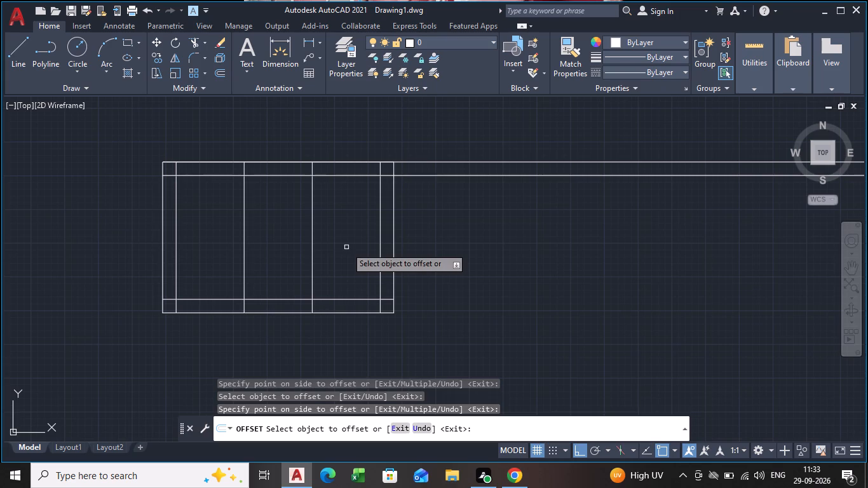
key("space")
Check the spacing of the new vertical divider lines with the Quick measure tool.
left_click(767, 46)
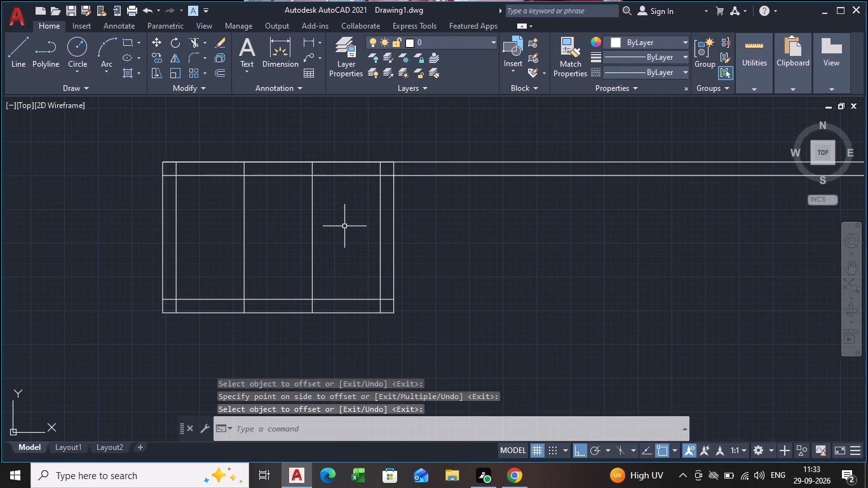
left_click(760, 39)
left_click(770, 107)
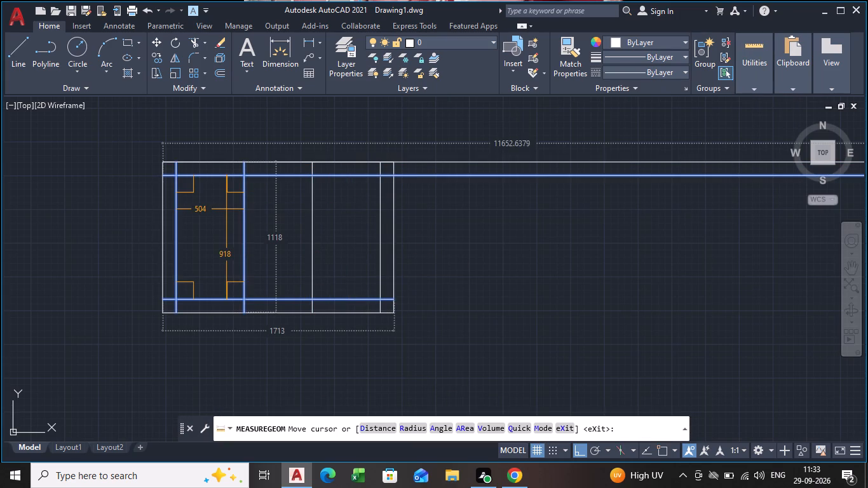
key("Escape")
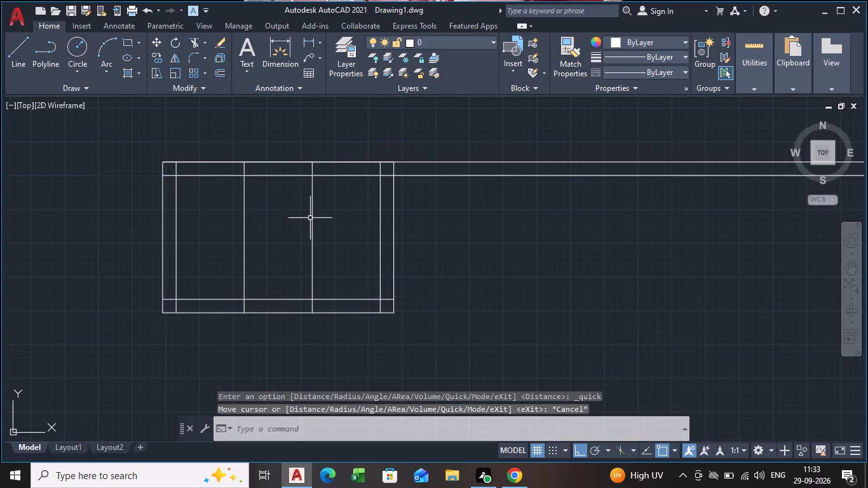
Trim all inner line and divider ends lying in the 100 mm border, leaving a clean inner rectangle with two dividers.
key("t")
key("r")
key("Return")
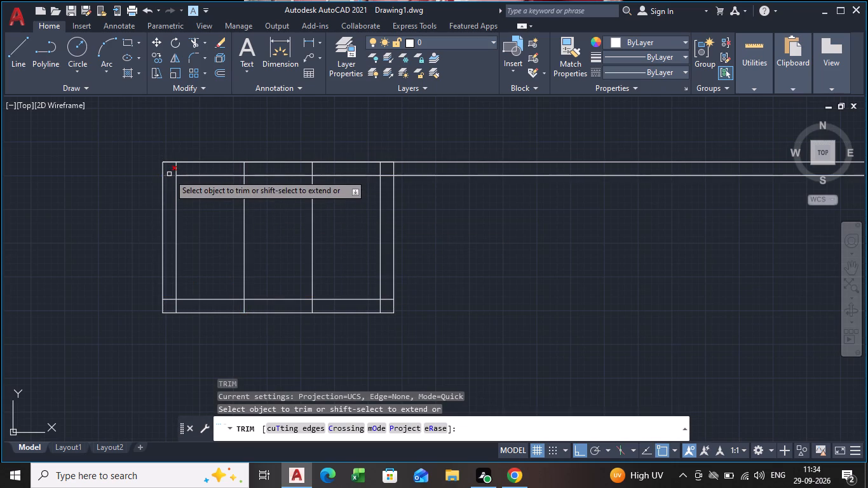
left_click(169, 174)
left_click(176, 168)
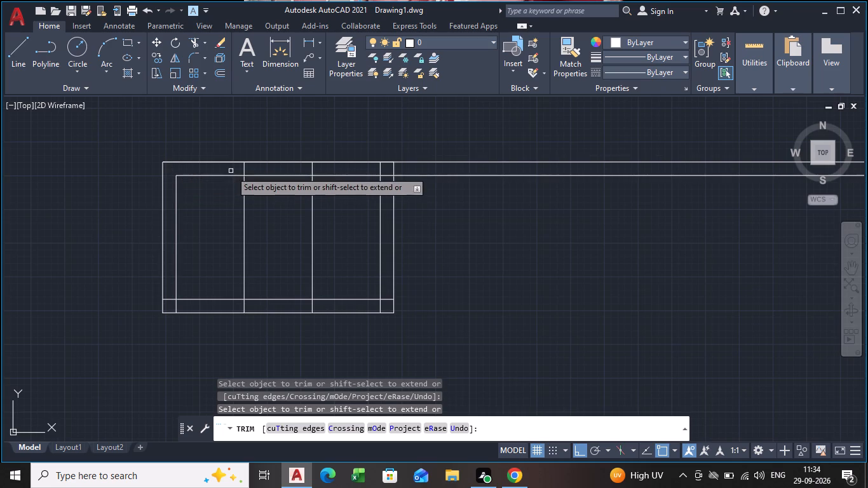
left_click(243, 168)
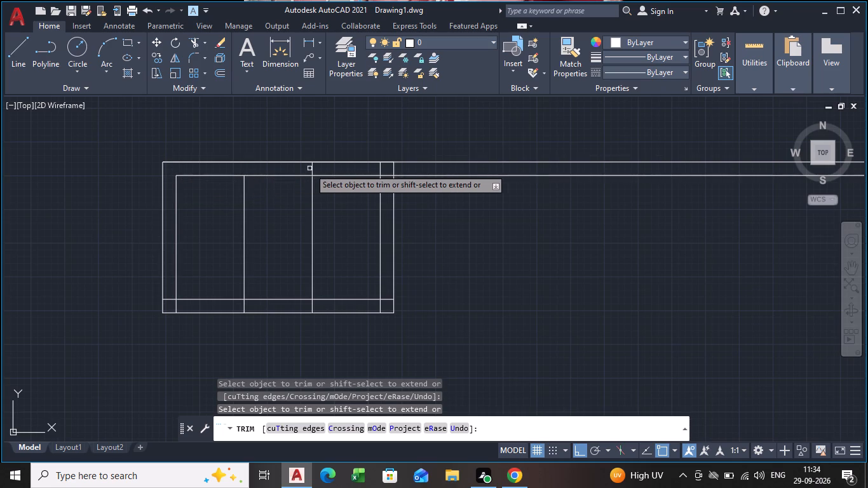
left_click(311, 169)
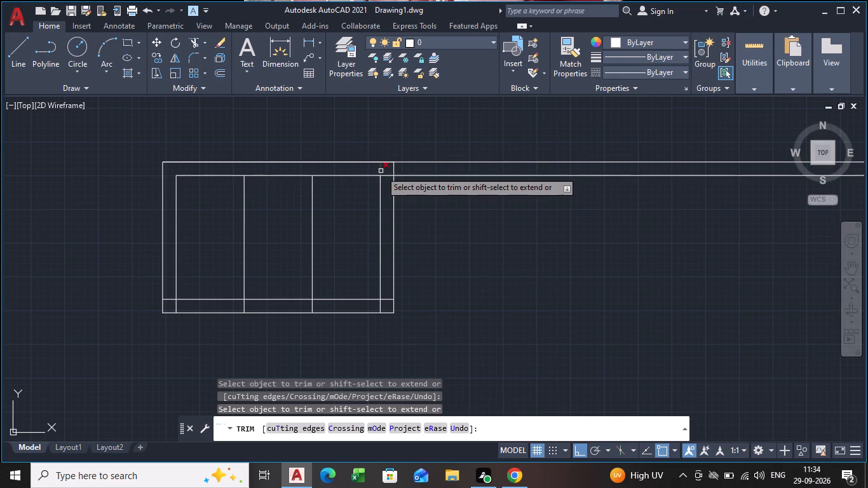
left_click(381, 171)
left_click(387, 174)
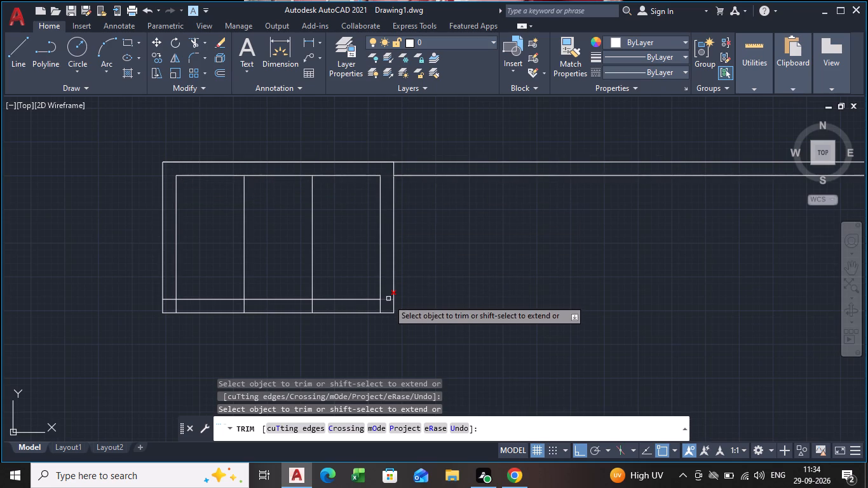
left_click(388, 301)
left_click(382, 306)
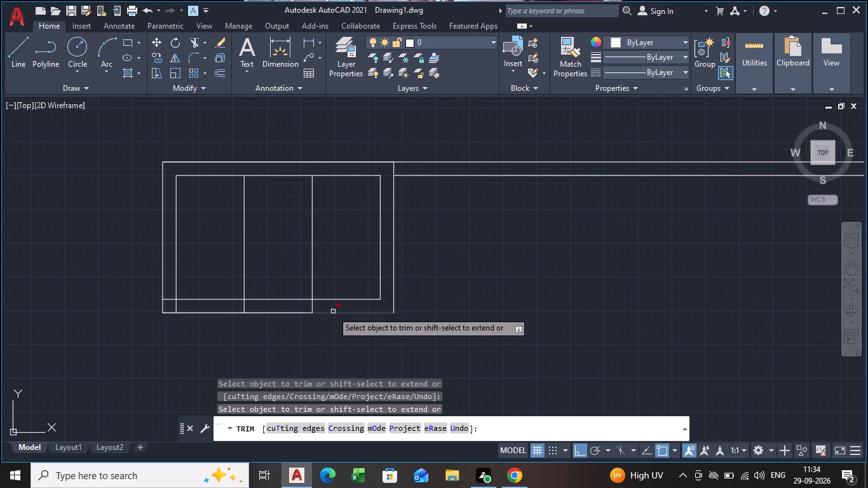
left_click(313, 307)
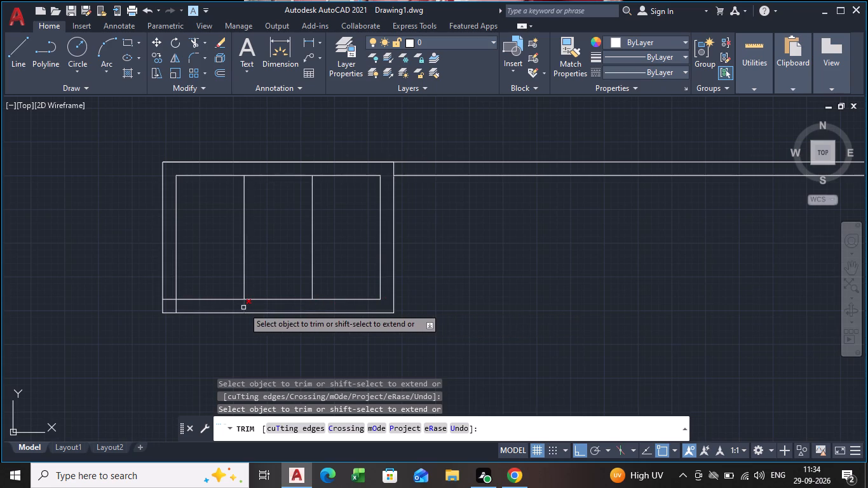
left_click(243, 308)
left_click(176, 306)
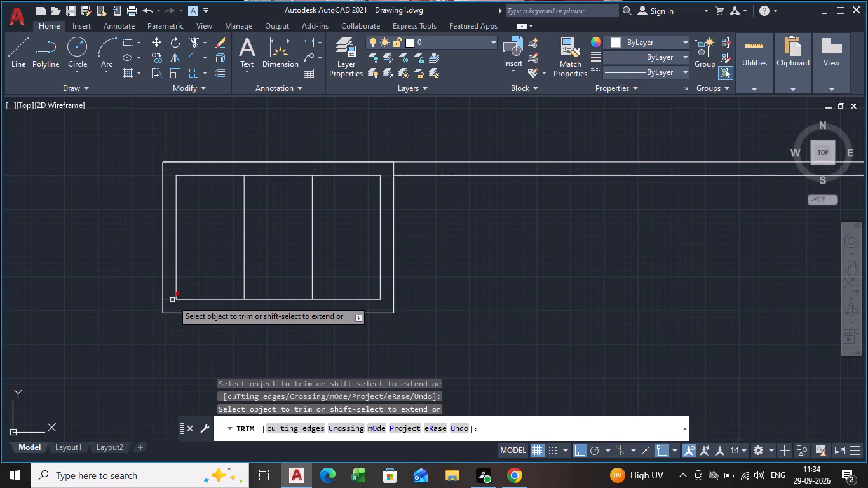
left_click(172, 300)
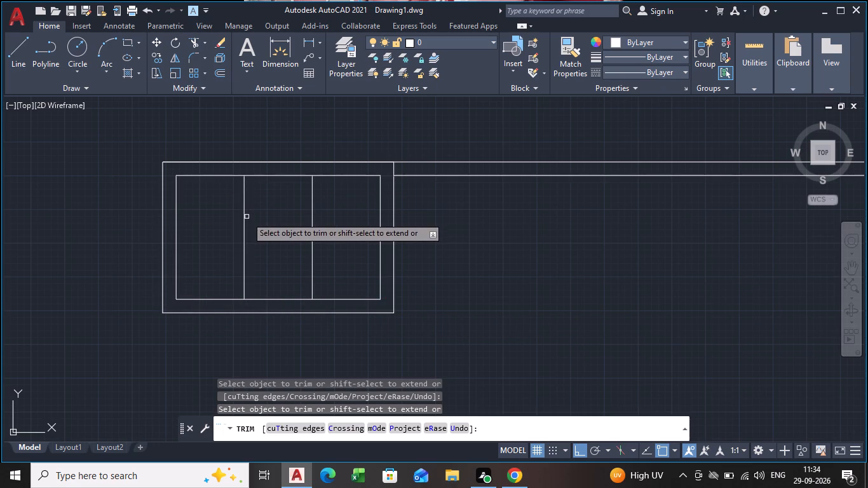
key("Escape")
Offset the inner rectangle's left, top, bottom and right lines 50 mm inward.
key("o")
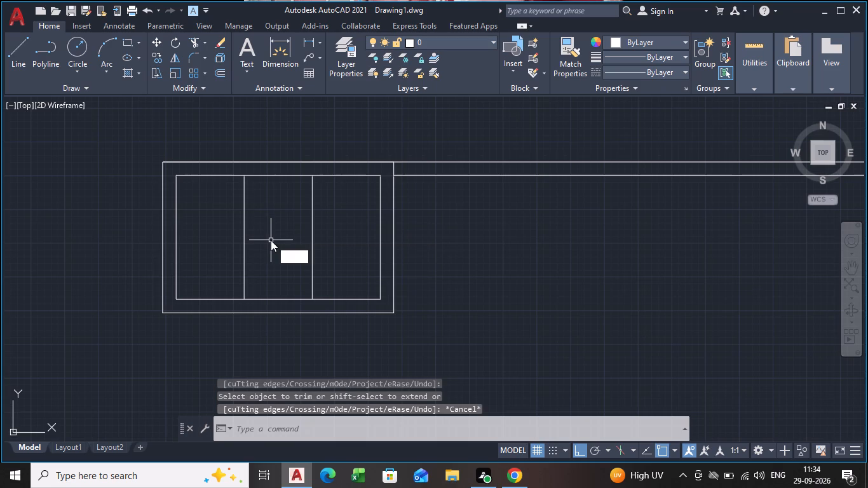
key("f")
key("Return")
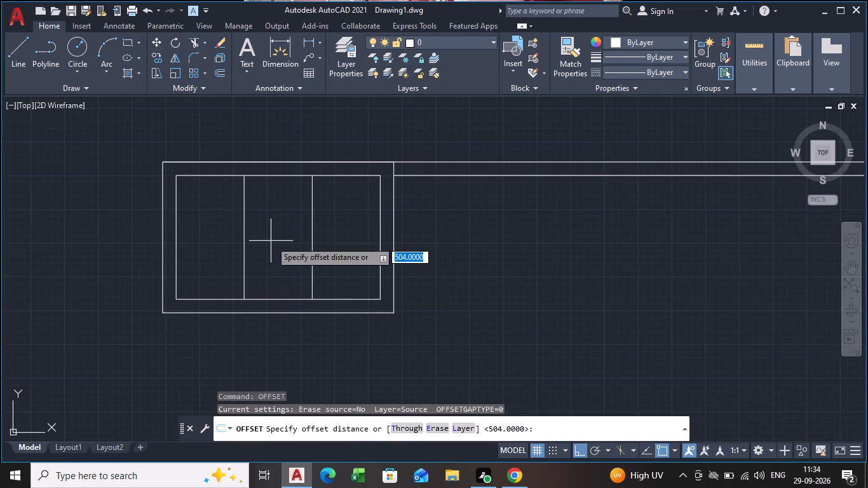
type("50")
key("Return")
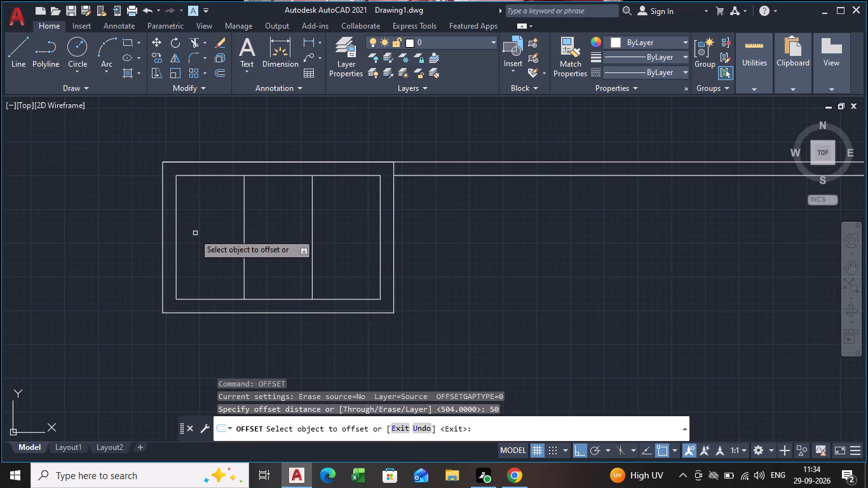
left_click(177, 245)
left_click(183, 246)
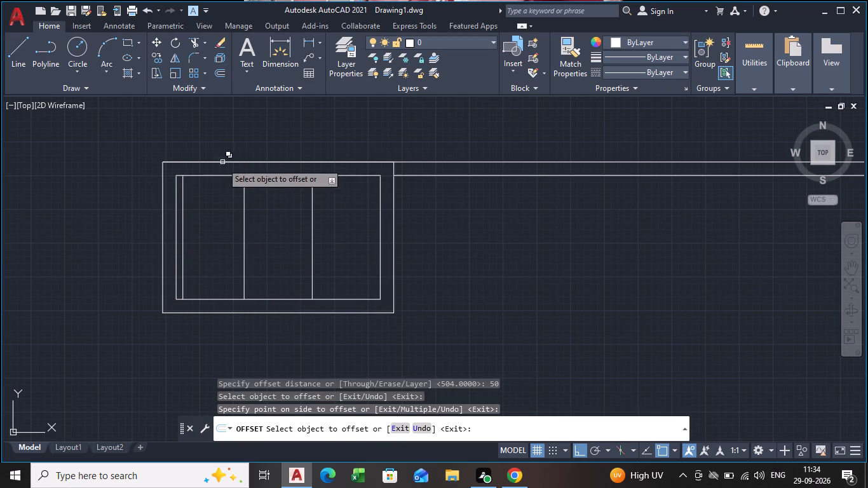
left_click(219, 176)
left_click(219, 184)
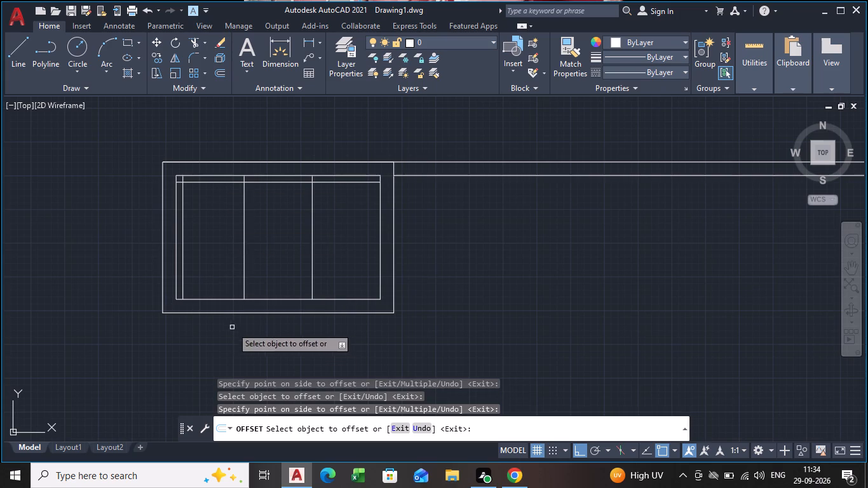
left_click(222, 299)
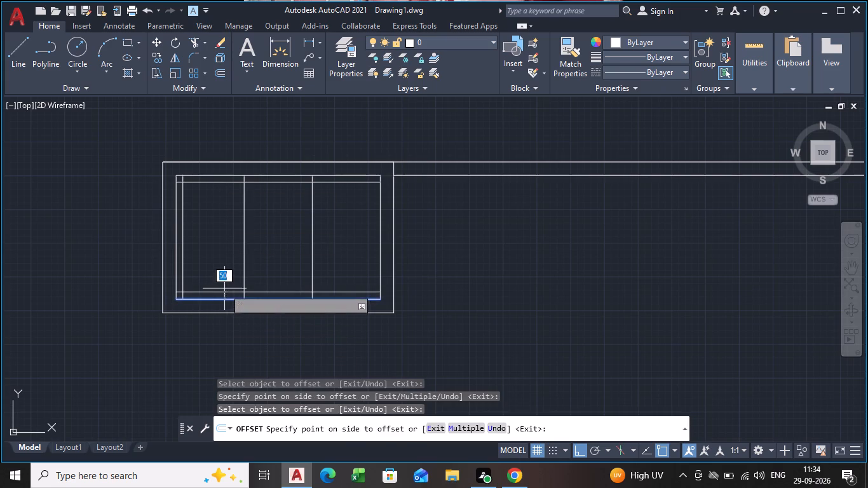
left_click(224, 288)
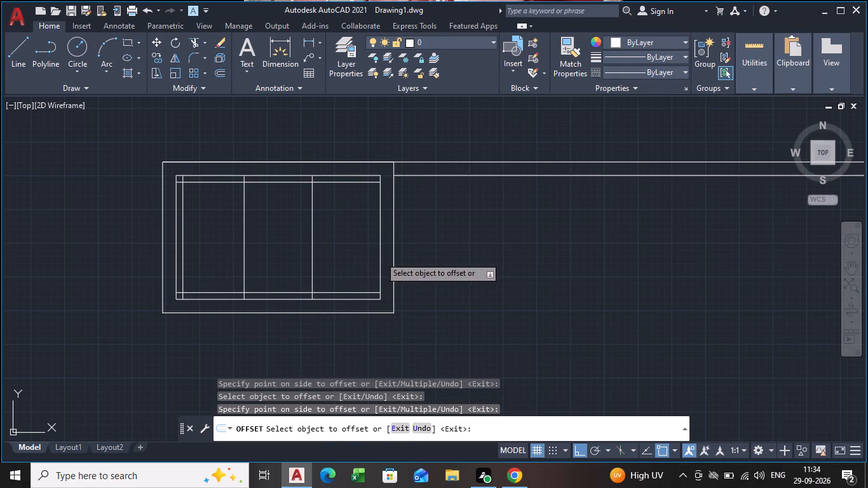
left_click(380, 257)
left_click(367, 254)
key("space")
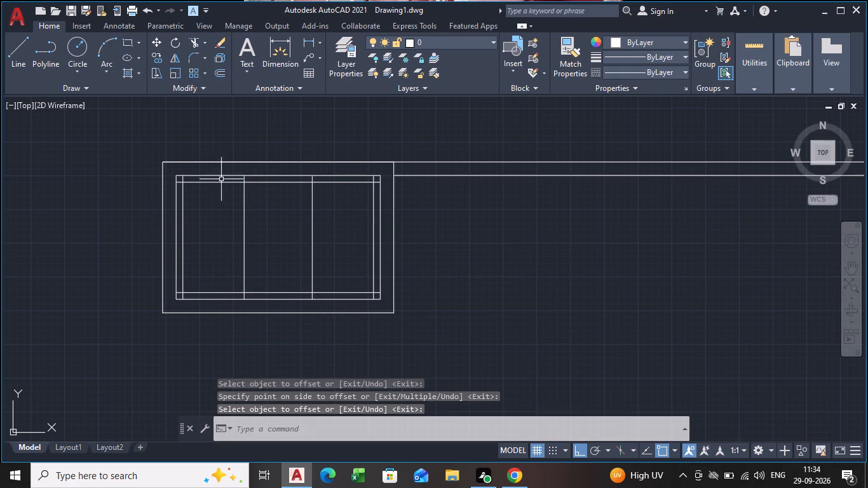
Trim the corner overlaps and divider ends within the 50 mm border, leaving a clean innermost rectangle split by two dividers.
scroll(203, 176, "up", 1)
type("tr")
key("Return")
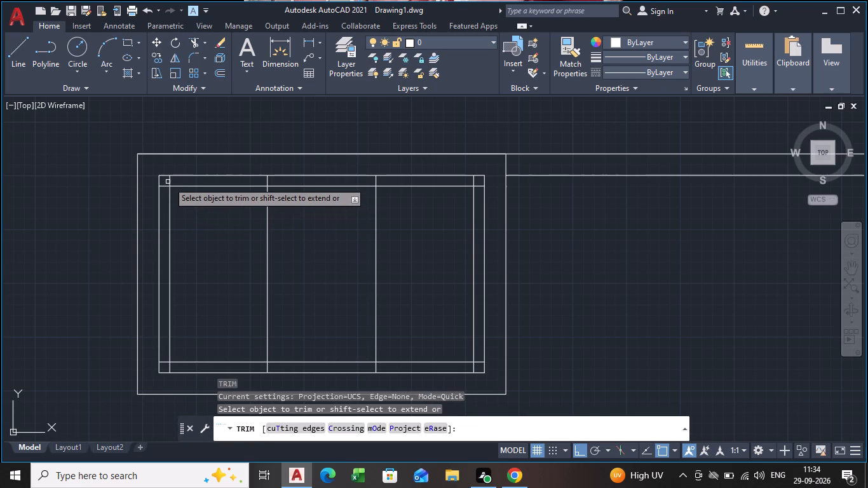
left_click(172, 182)
left_click(165, 179)
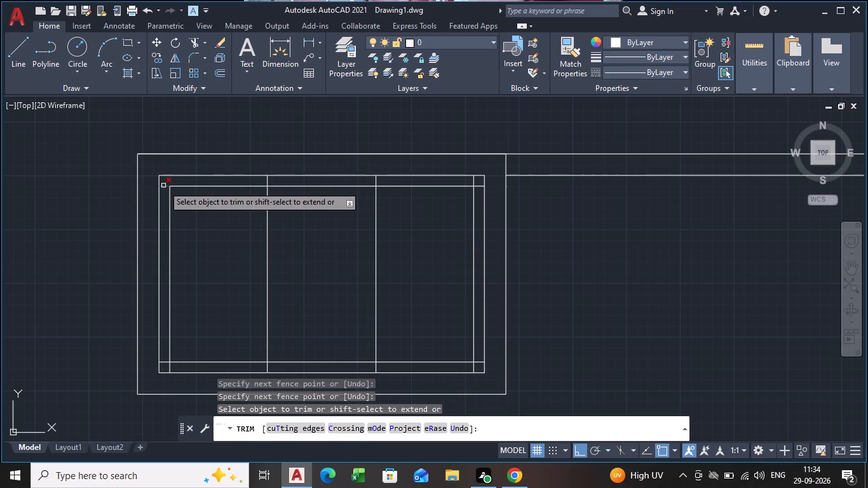
left_click(163, 186)
left_click(266, 182)
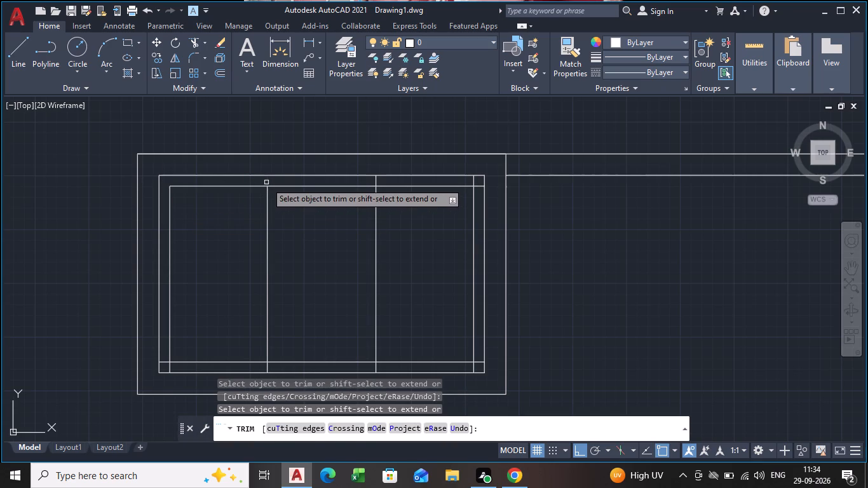
left_click(375, 182)
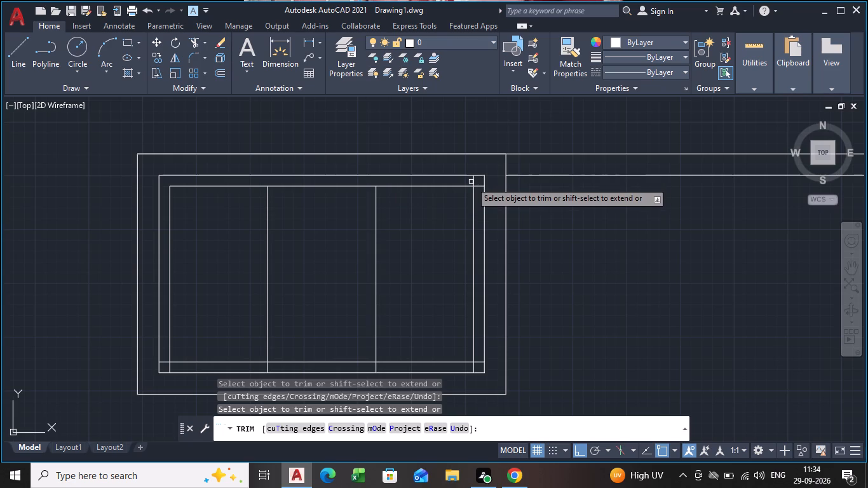
left_click(475, 180)
left_click(478, 187)
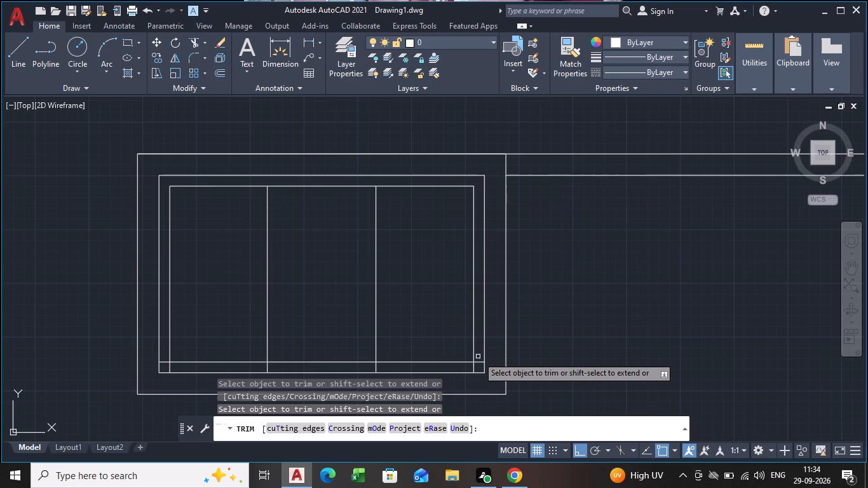
left_click(480, 363)
left_click(473, 367)
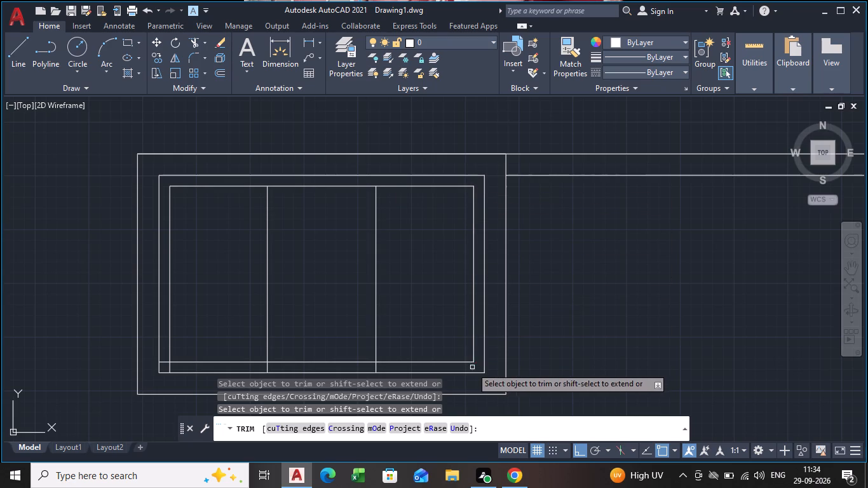
left_click(375, 369)
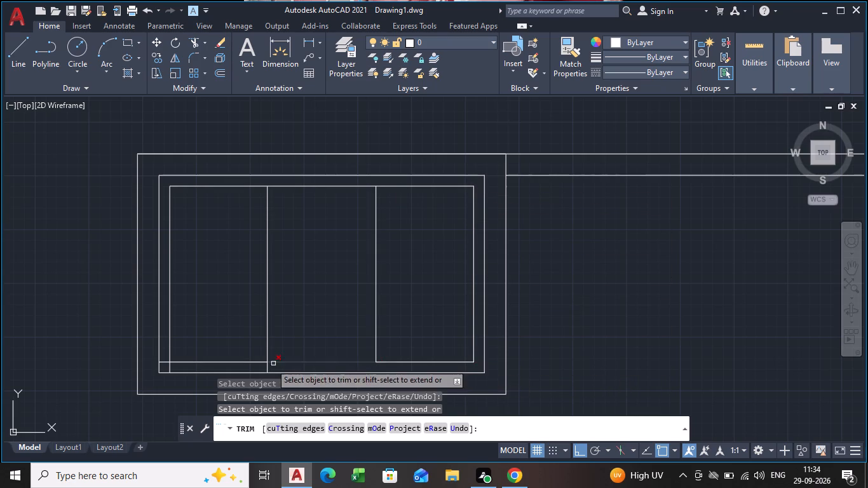
left_click(268, 366)
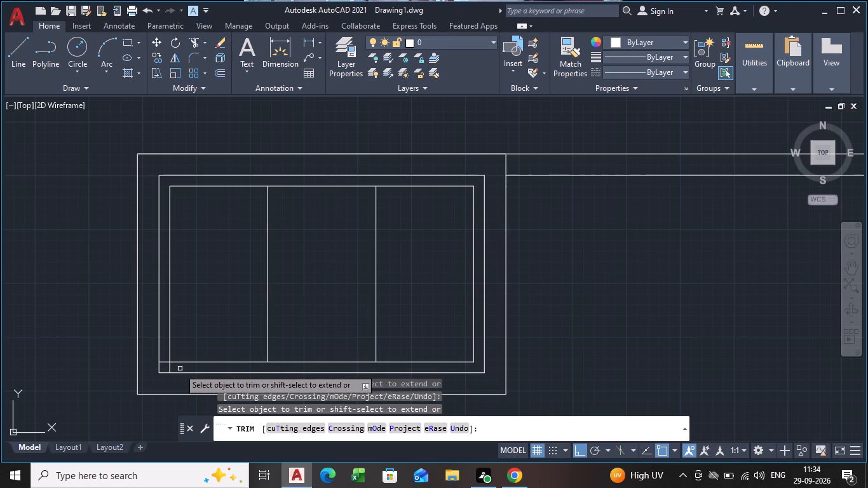
left_click(170, 369)
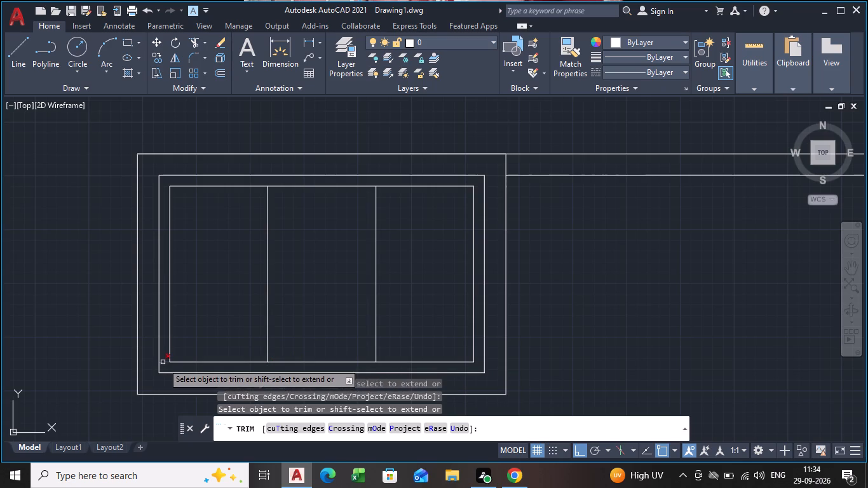
left_click(163, 363)
key("space")
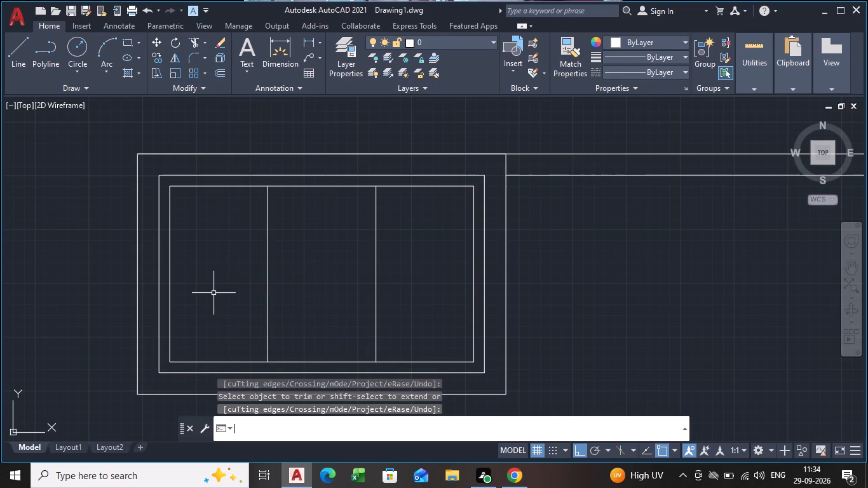
Check the compartment widths and height inside the innermost rectangle with the Quick measure tool.
left_click(764, 46)
left_click(754, 110)
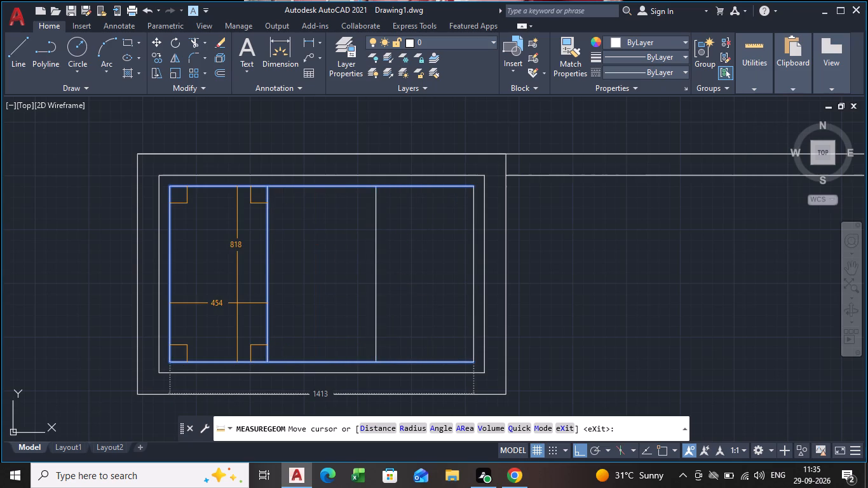
key("Escape")
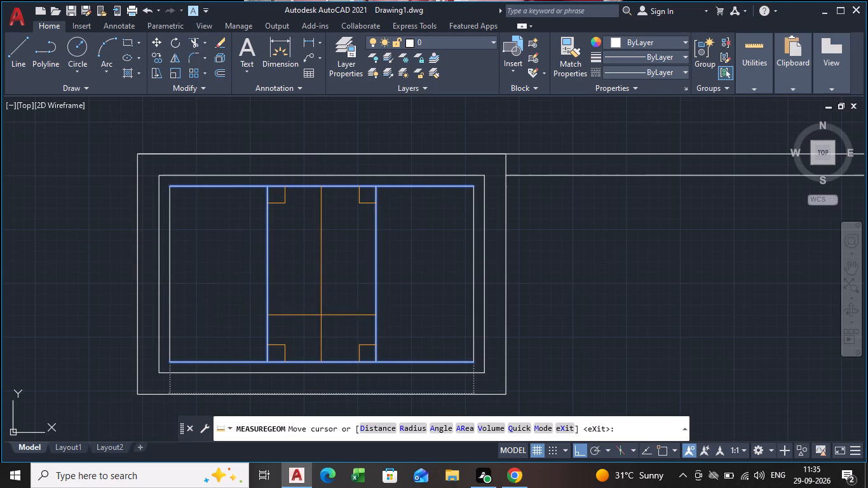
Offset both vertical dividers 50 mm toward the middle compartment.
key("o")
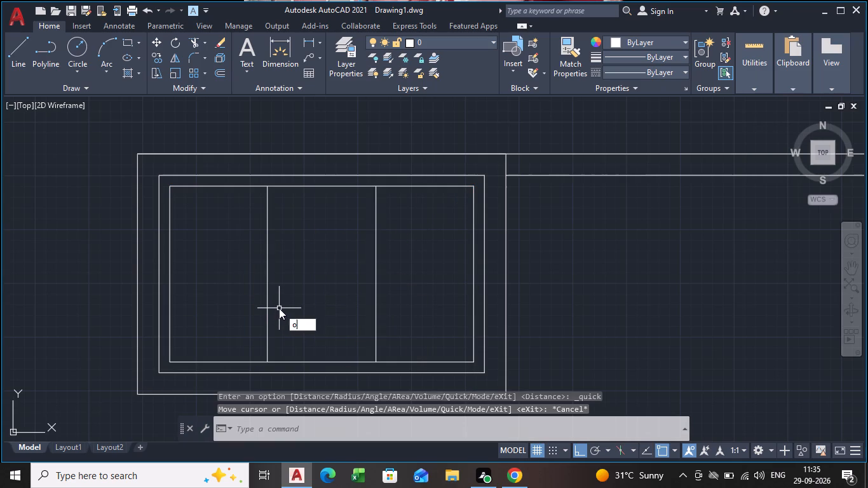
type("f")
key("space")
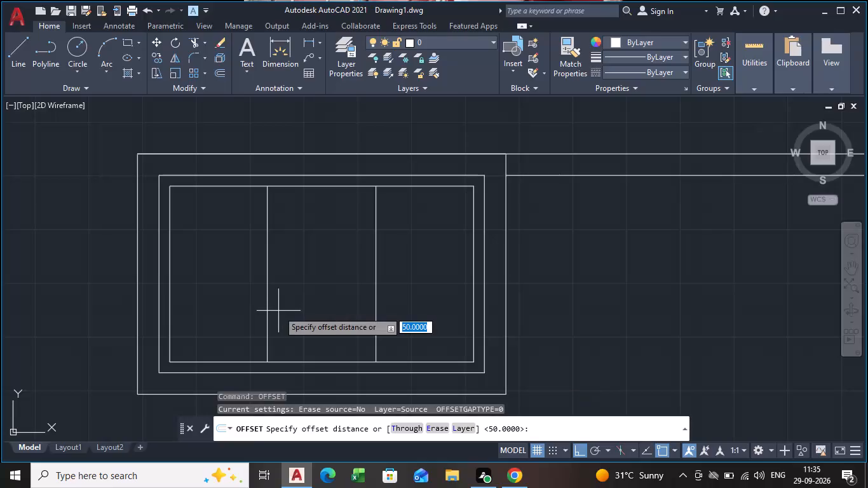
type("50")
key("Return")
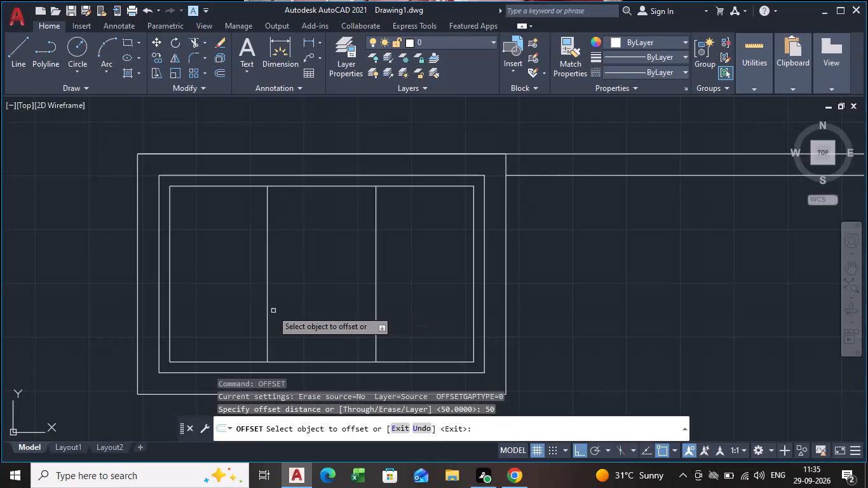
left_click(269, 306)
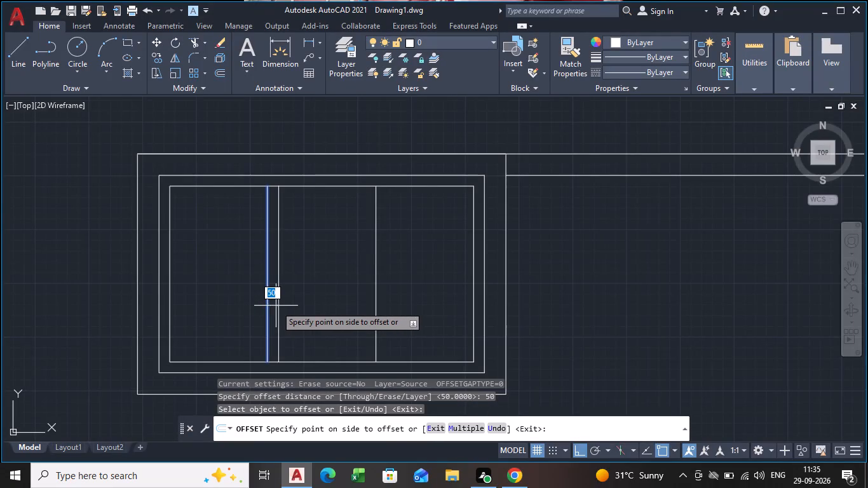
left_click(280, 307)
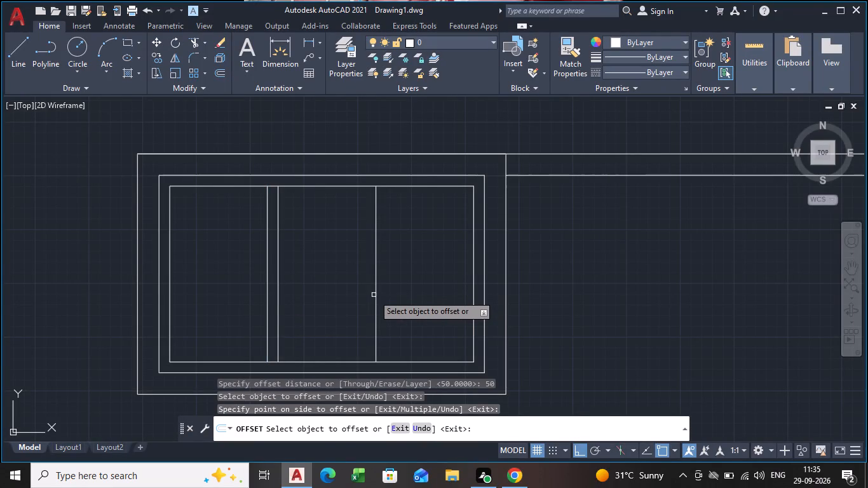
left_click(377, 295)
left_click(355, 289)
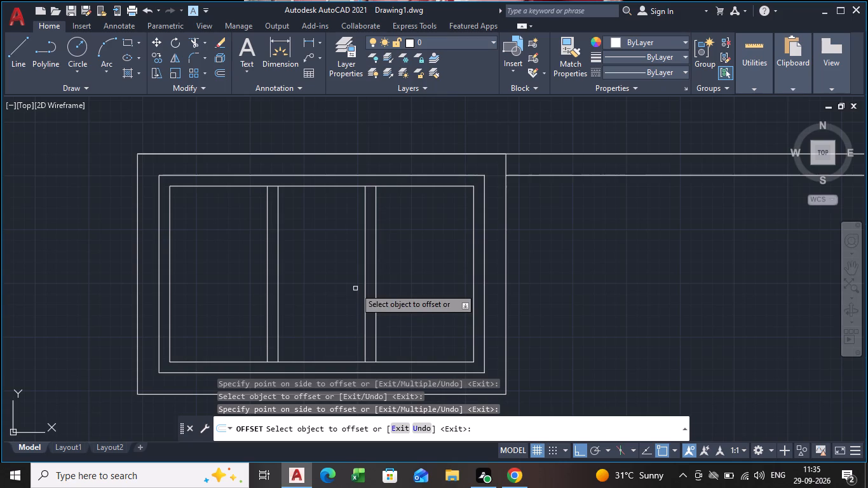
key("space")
Check the compartment sizes between the doubled divider lines with the Quick measure tool.
left_click(743, 47)
left_click(751, 103)
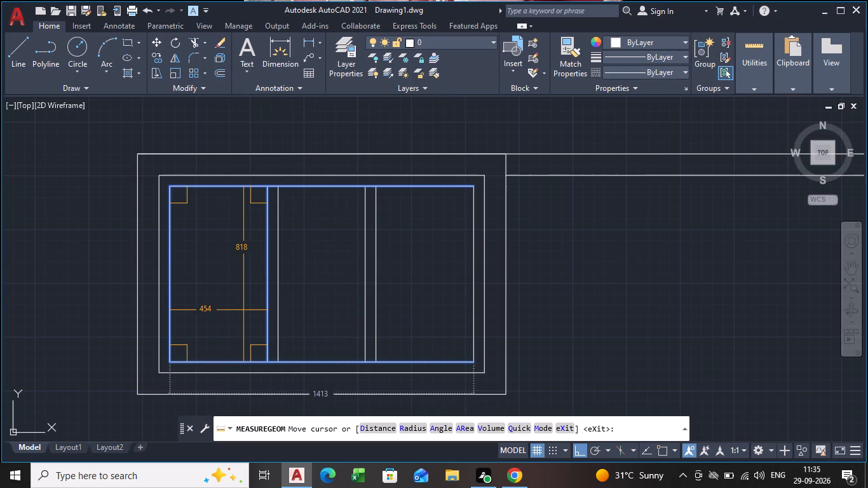
key("Escape")
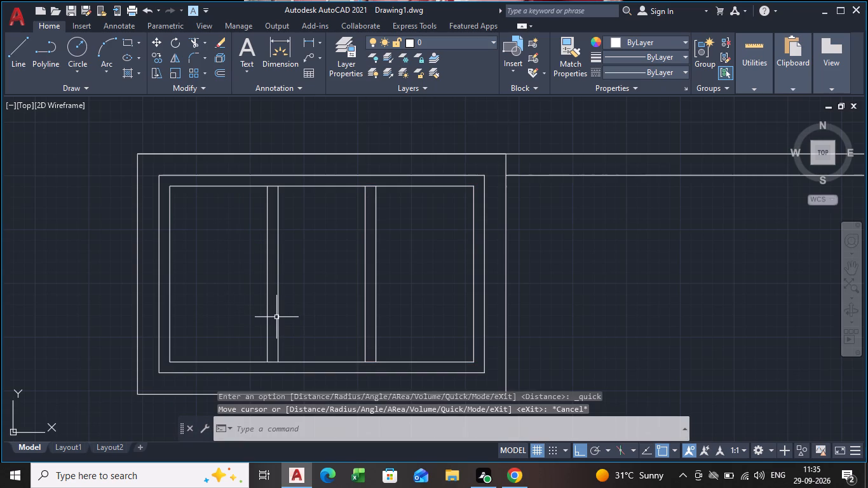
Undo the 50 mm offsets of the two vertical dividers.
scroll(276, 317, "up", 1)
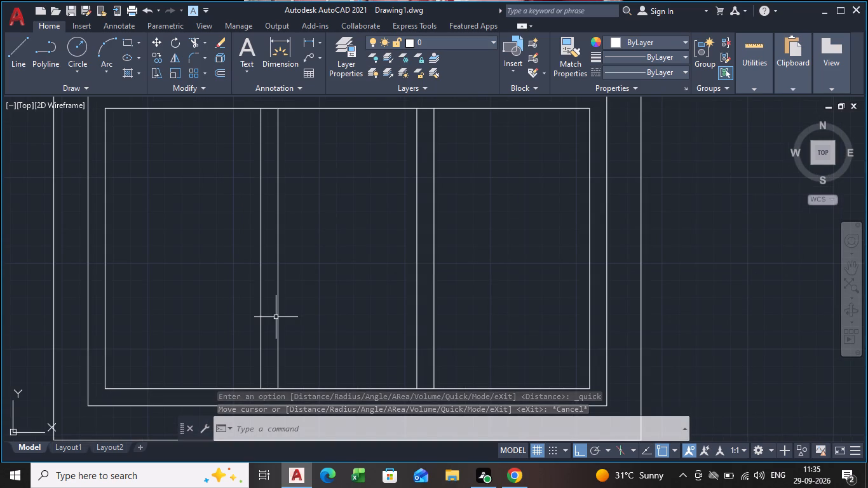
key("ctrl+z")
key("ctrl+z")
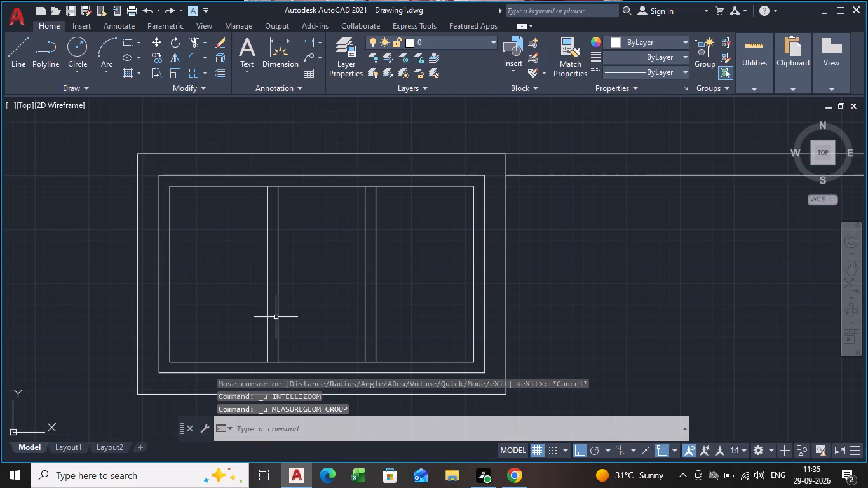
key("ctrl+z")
Offset each of the two vertical divider lines 25 mm to both sides.
key("o")
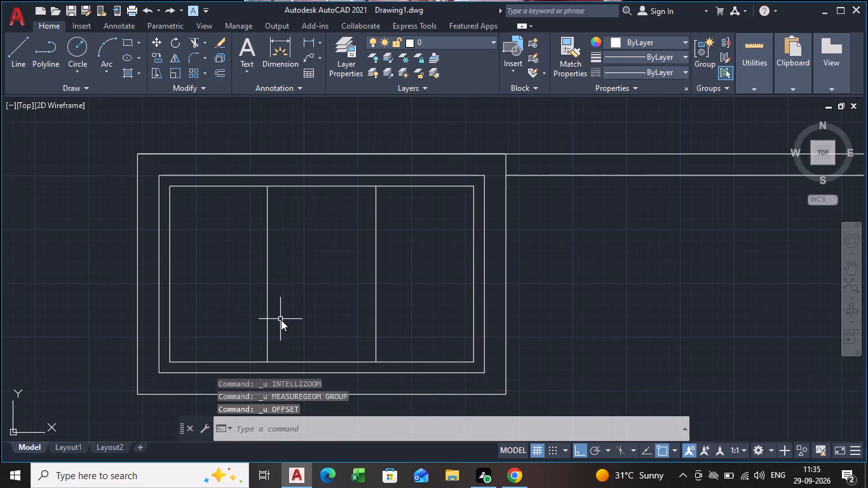
type("f")
key("space")
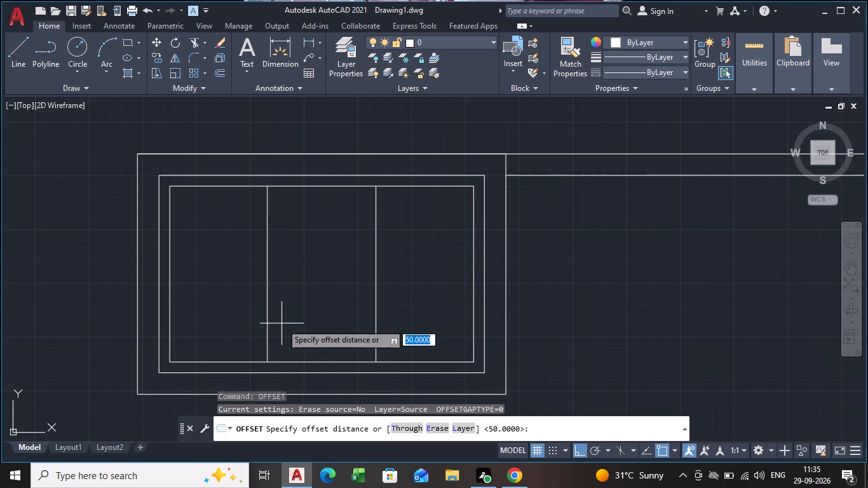
type("25")
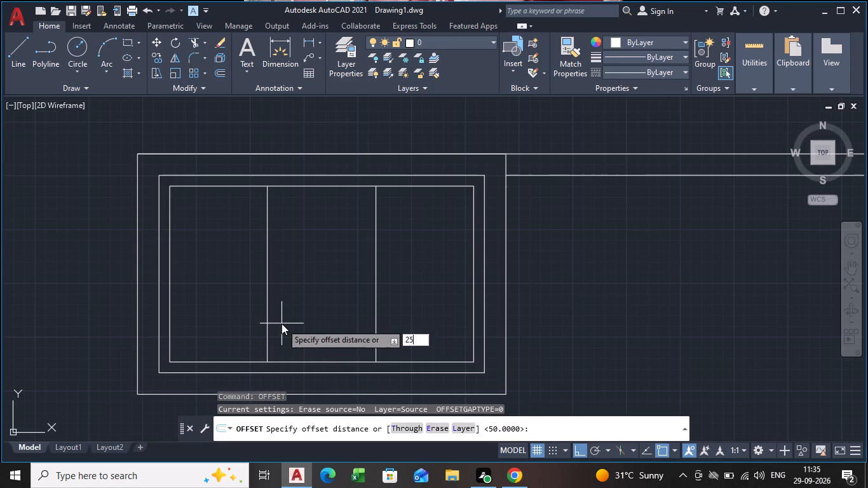
key("Return")
scroll(269, 319, "up", 3)
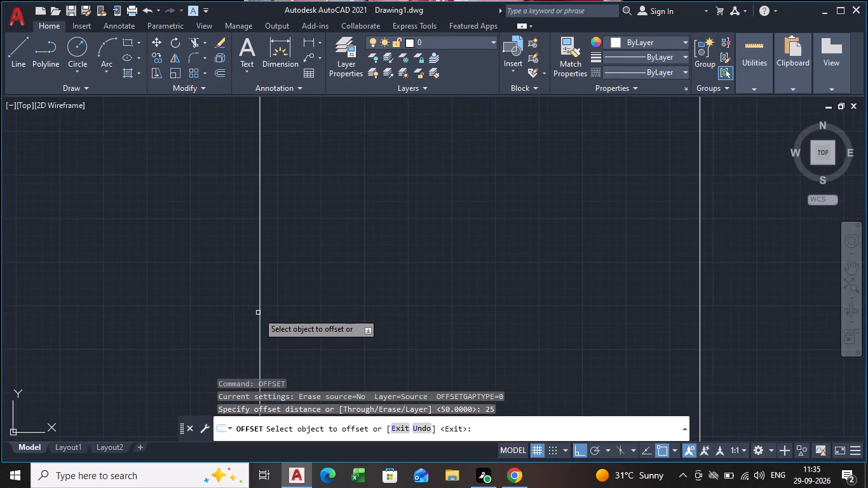
left_click(259, 311)
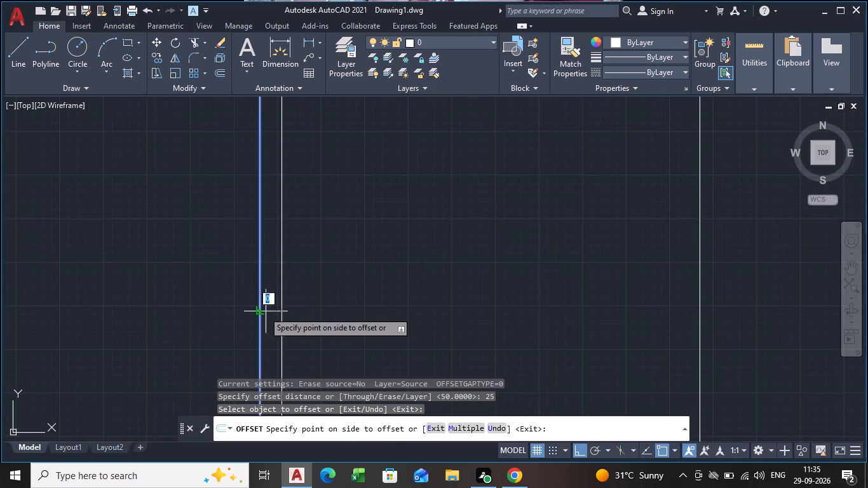
left_click(268, 312)
left_click(260, 309)
left_click(247, 306)
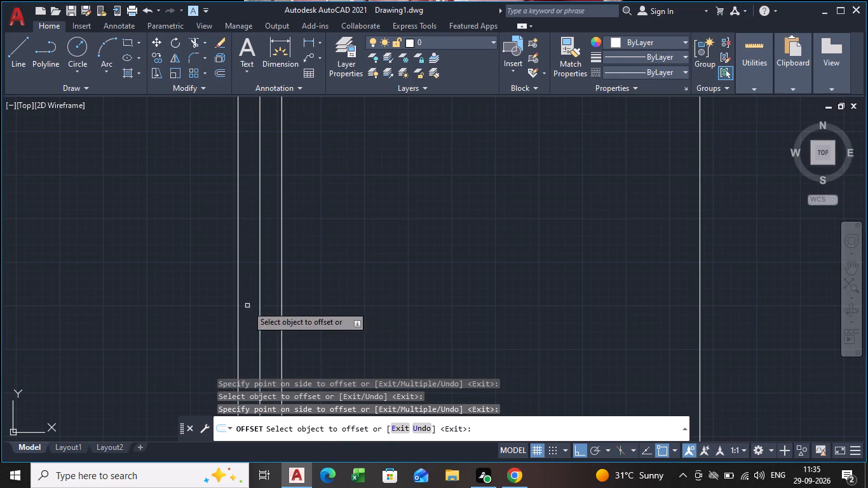
left_click(700, 289)
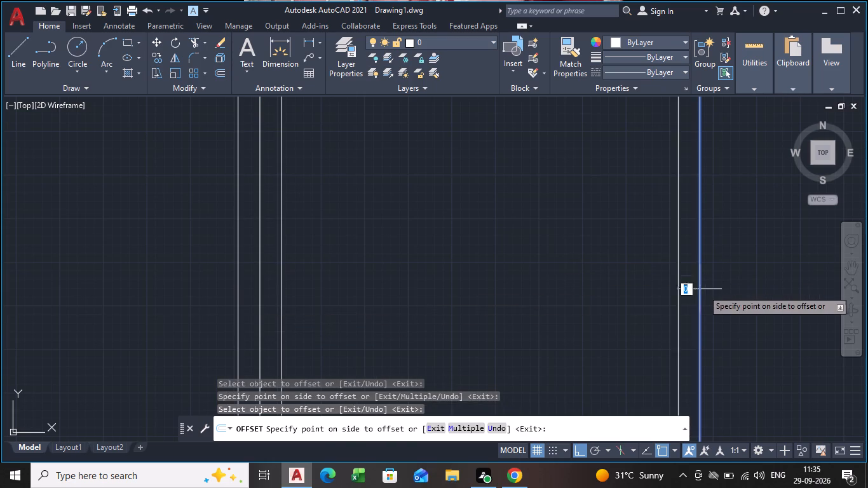
left_click(722, 294)
left_click(699, 289)
left_click(681, 286)
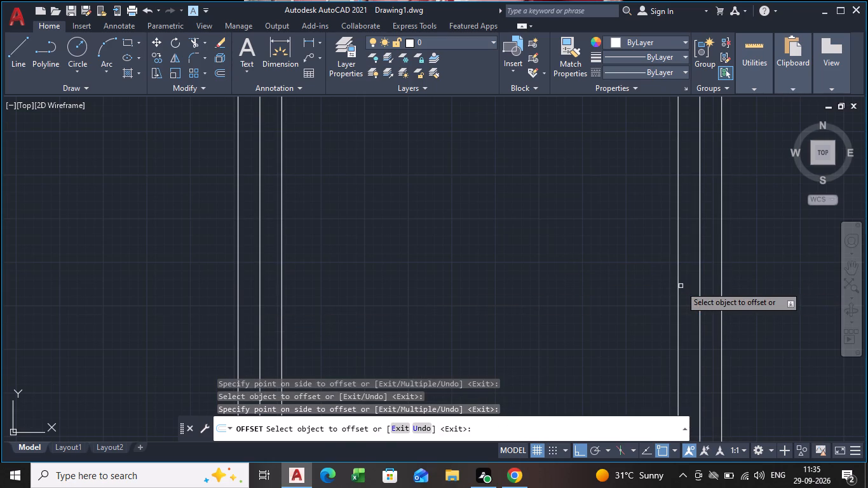
key("space")
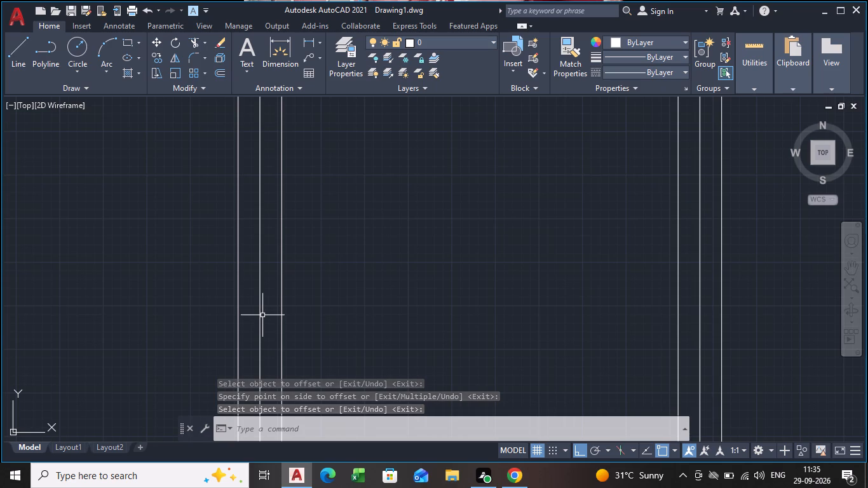
Erase the original centre line of each divider, leaving two pairs of offset lines.
left_click(262, 316)
left_click(259, 316)
key("Delete")
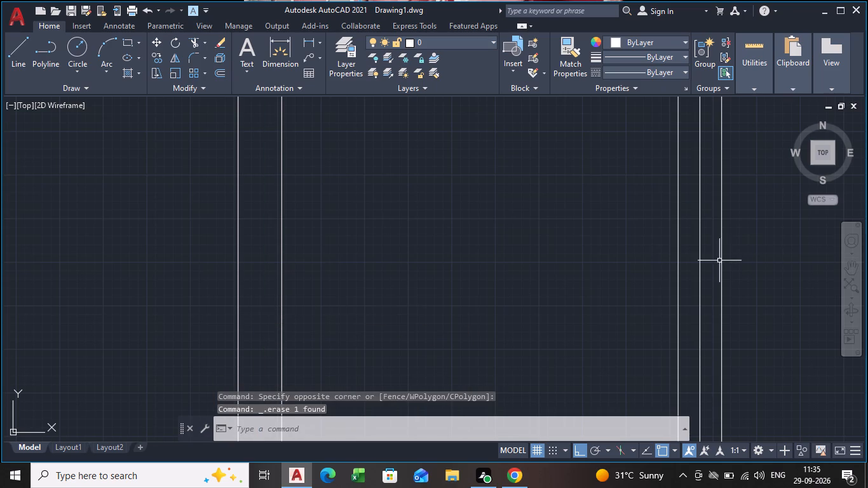
left_click(699, 269)
key("Delete")
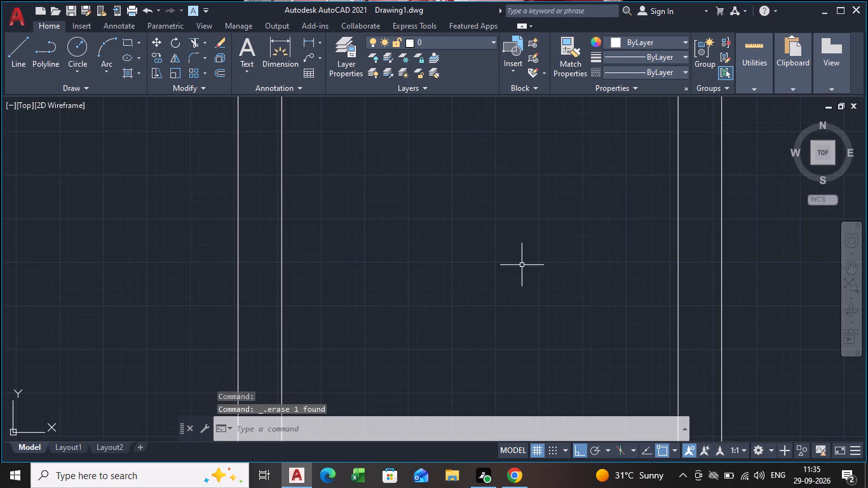
Add a linear dimension for the unit's overall width, placed just above the outer top edge.
scroll(479, 240, "down", 6)
scroll(480, 238, "up", 2)
middle_click_drag(478, 230, 351, 259)
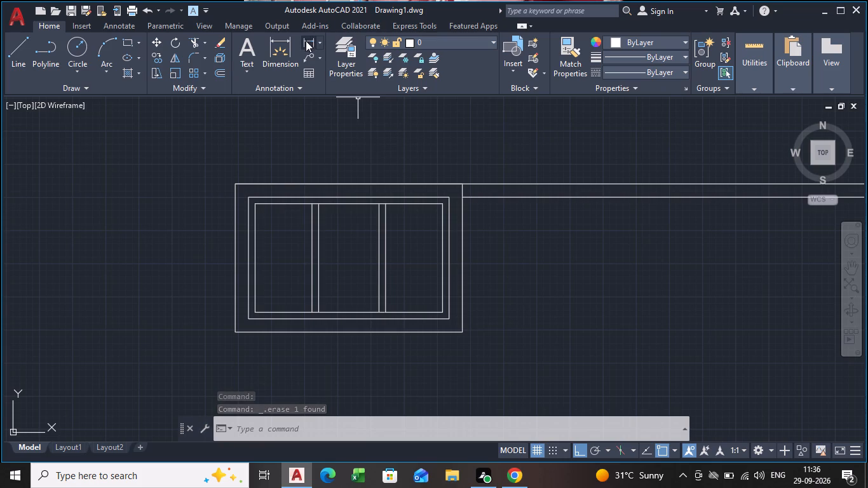
left_click(306, 39)
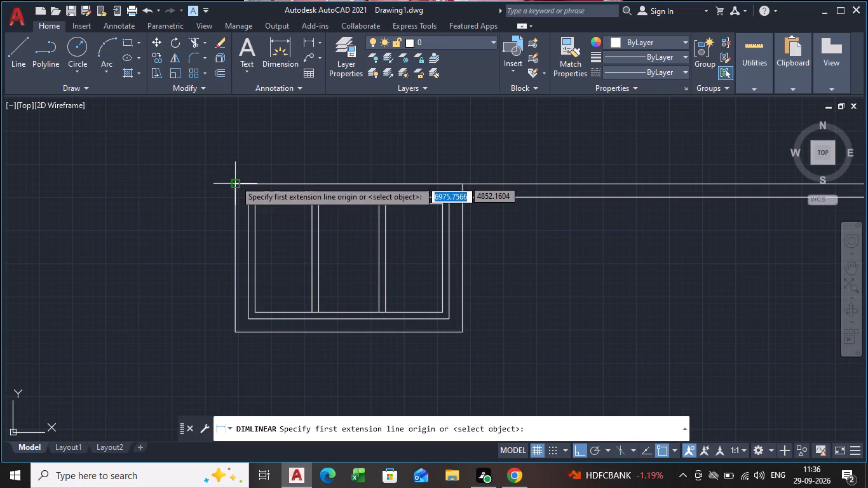
left_click(236, 182)
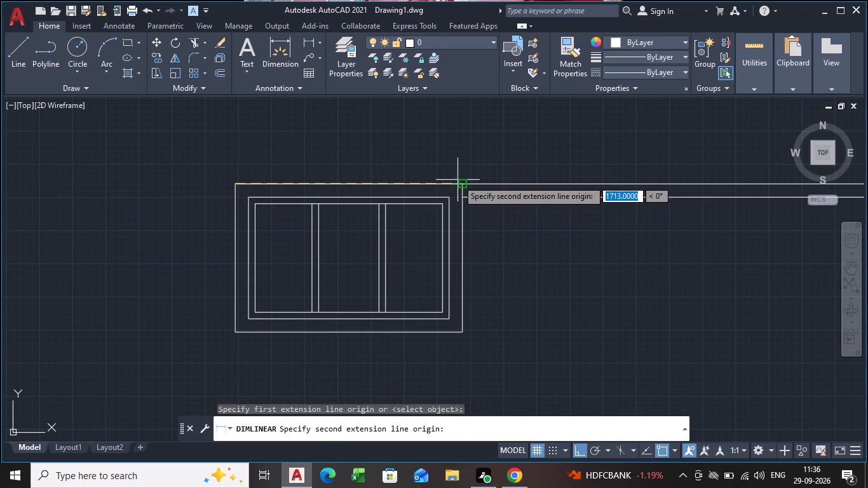
left_click(461, 182)
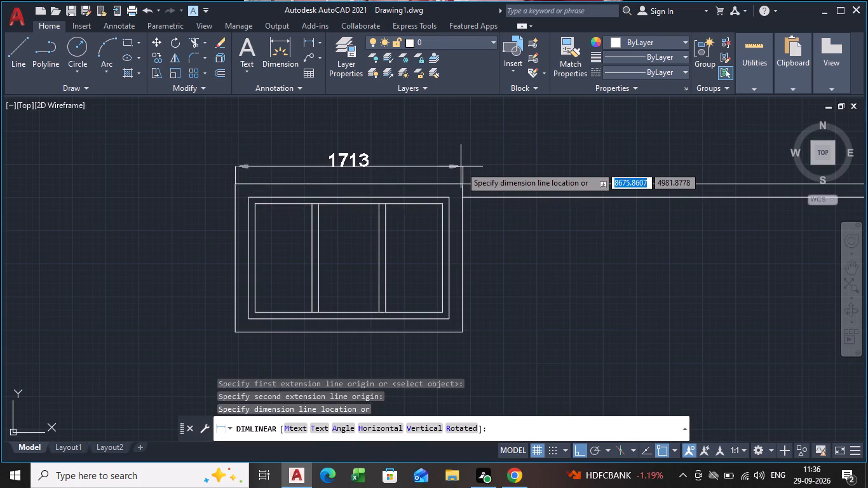
left_click(461, 166)
Add a linear dimension for the unit's overall height, placed just outside the outer right edge.
key("space")
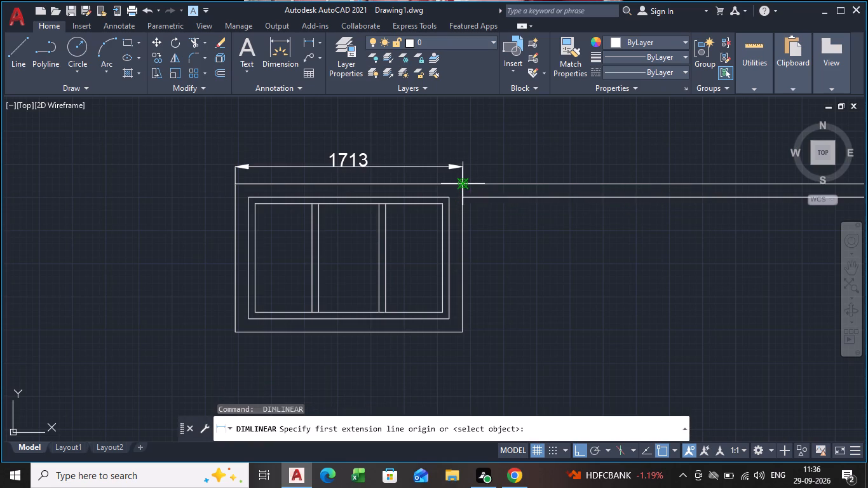
left_click(463, 184)
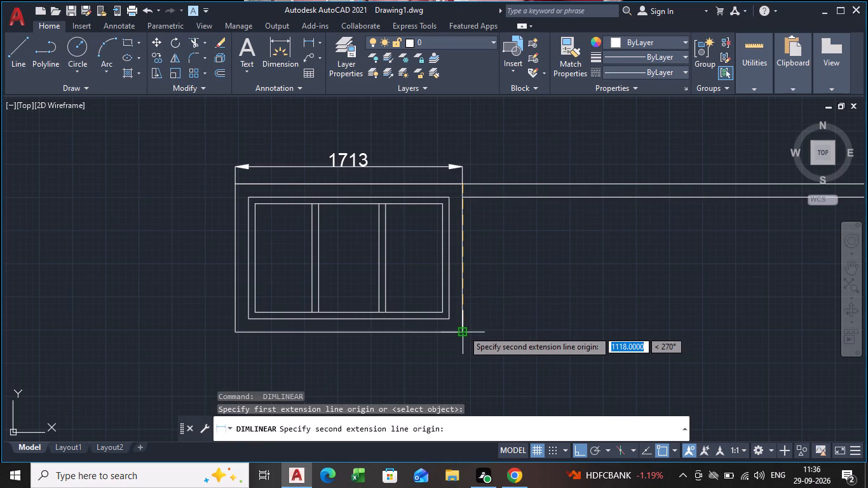
left_click(463, 330)
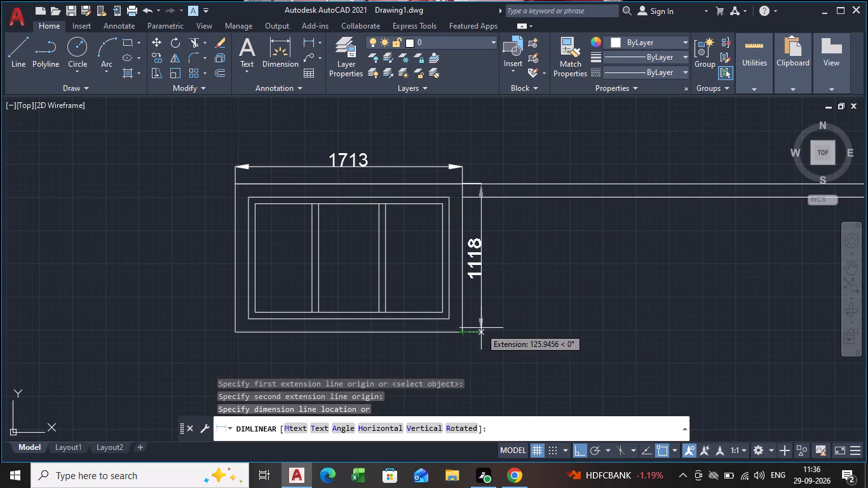
left_click(482, 328)
key("space")
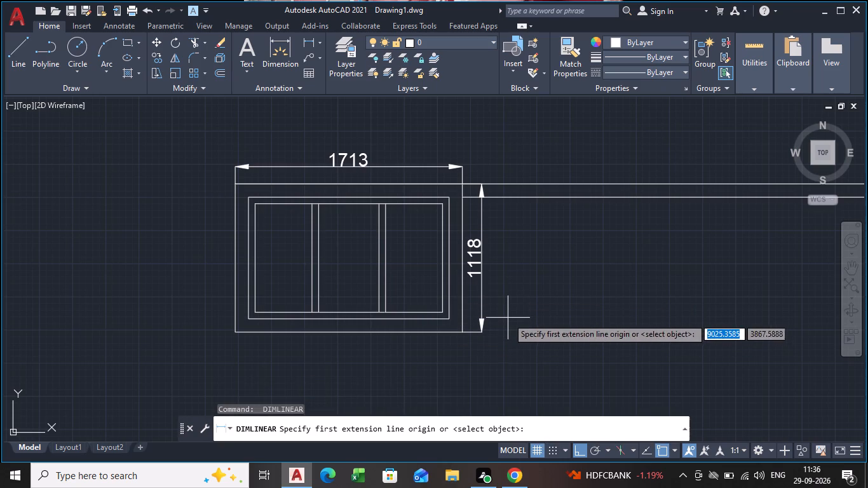
key("Escape")
Erase all four vertical divider lines inside the inner frame of the 1713 by 1118 unit.
middle_click_drag(513, 322, 360, 311)
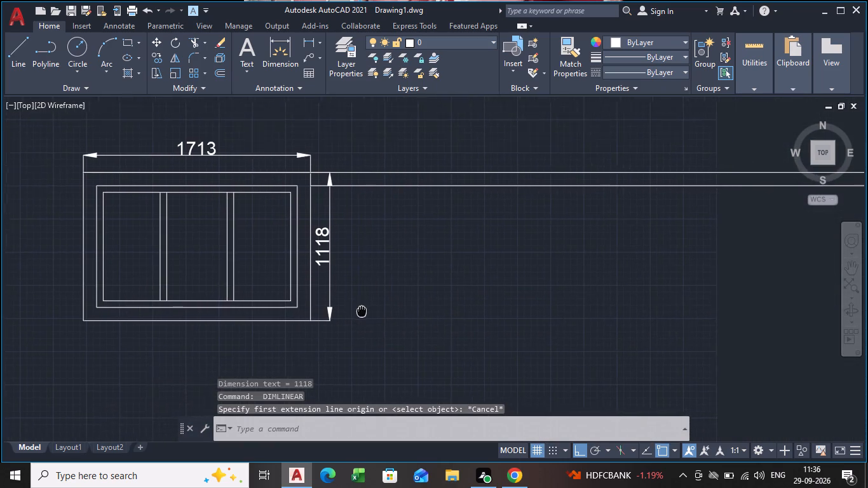
middle_click_drag(360, 311, 301, 322)
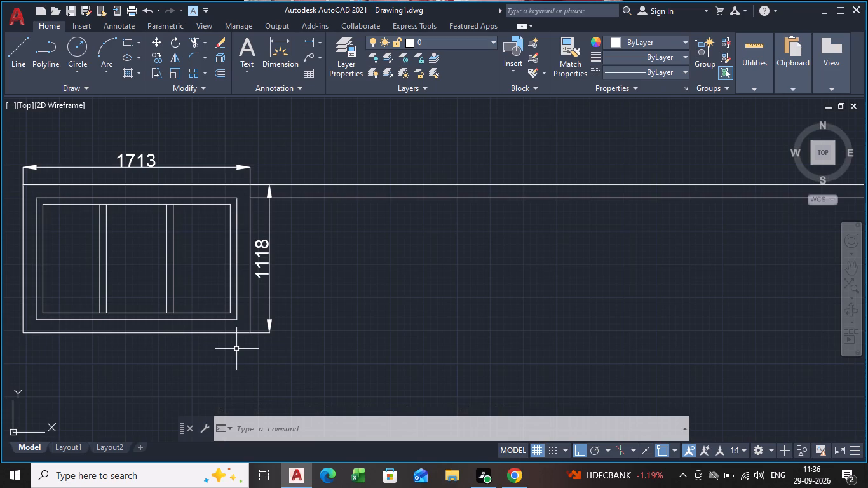
left_click(107, 285)
key("Delete")
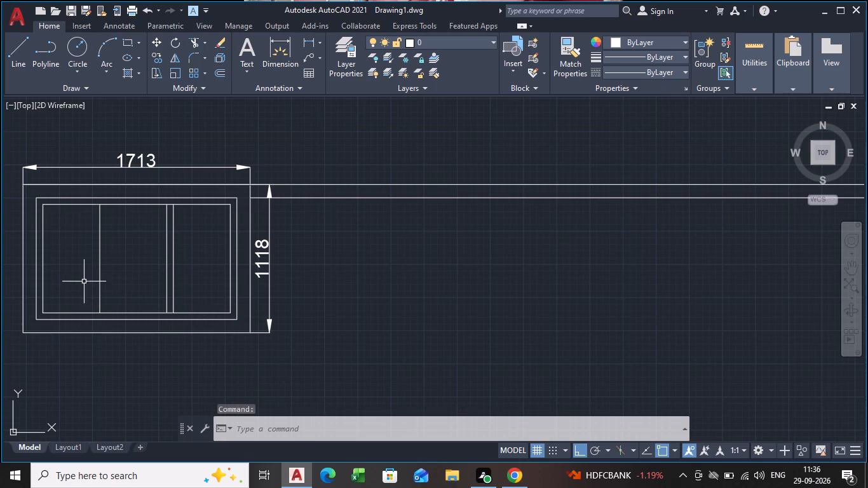
left_click(99, 278)
key("Delete")
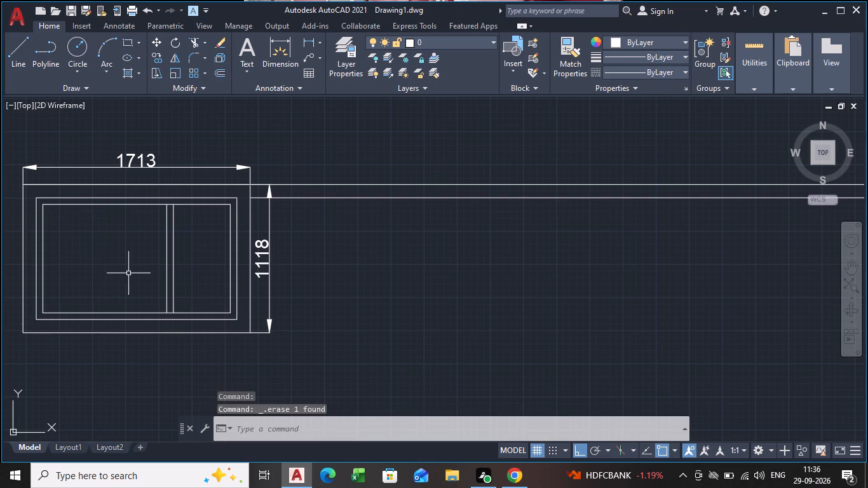
left_click(166, 277)
key("Delete")
left_click(173, 279)
key("Delete")
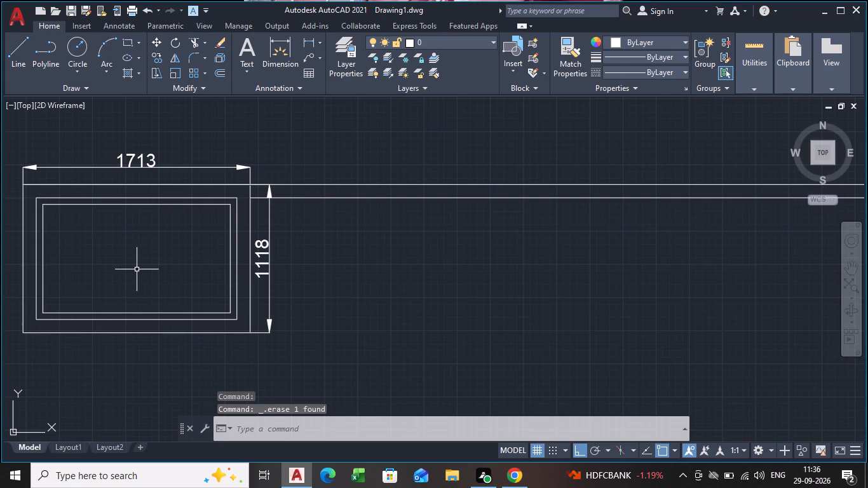
Draw a vertical centre line between the midpoints of the innermost frame's top and bottom edges.
key("l")
key("Return")
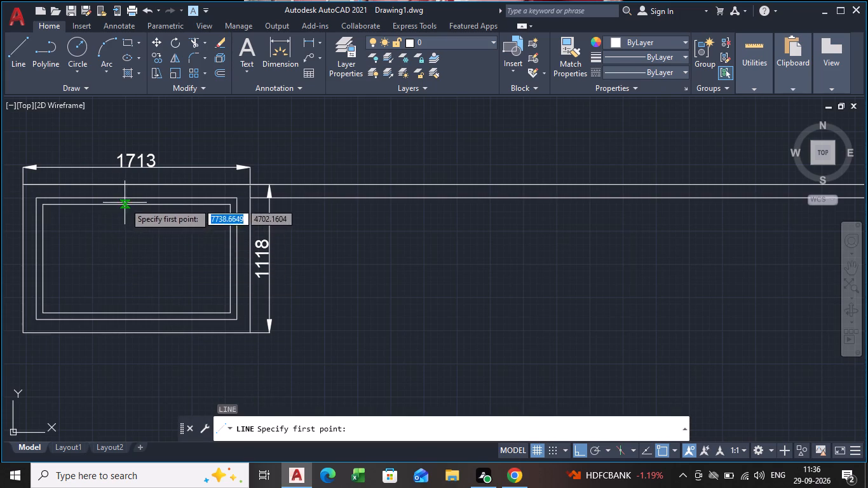
left_click(138, 205)
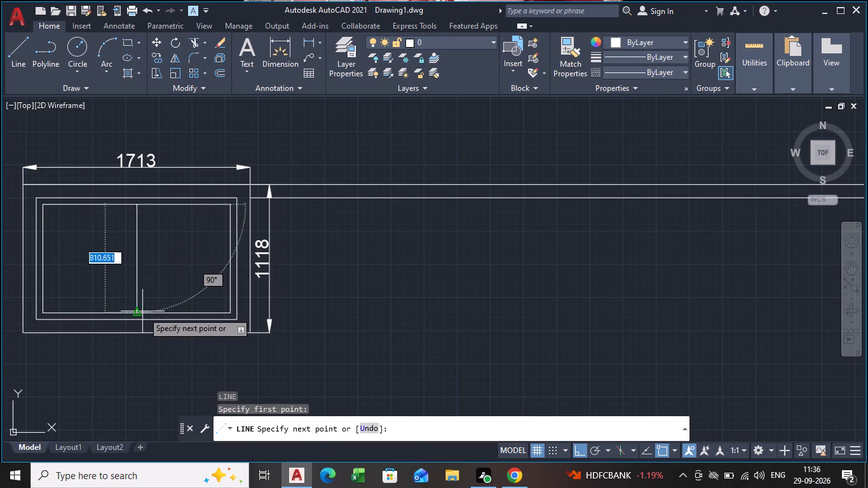
left_click(139, 311)
key("space")
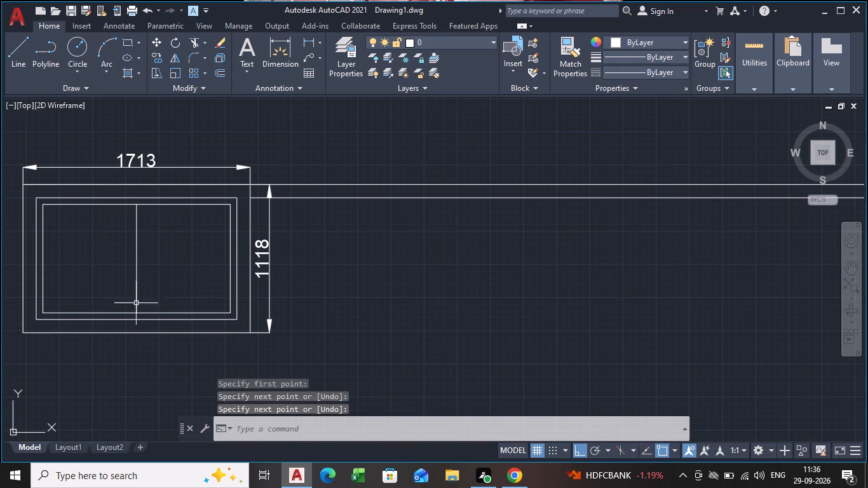
Offset the vertical centre line 25 mm to both sides.
type("of")
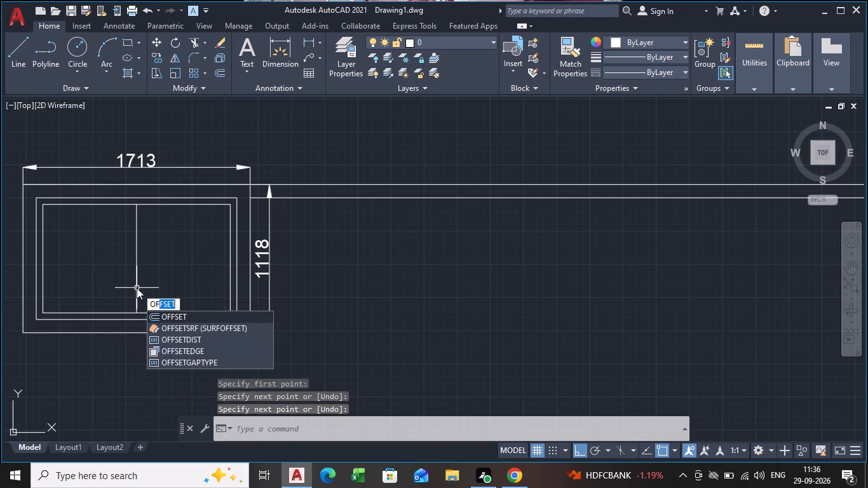
key("Return")
type("25")
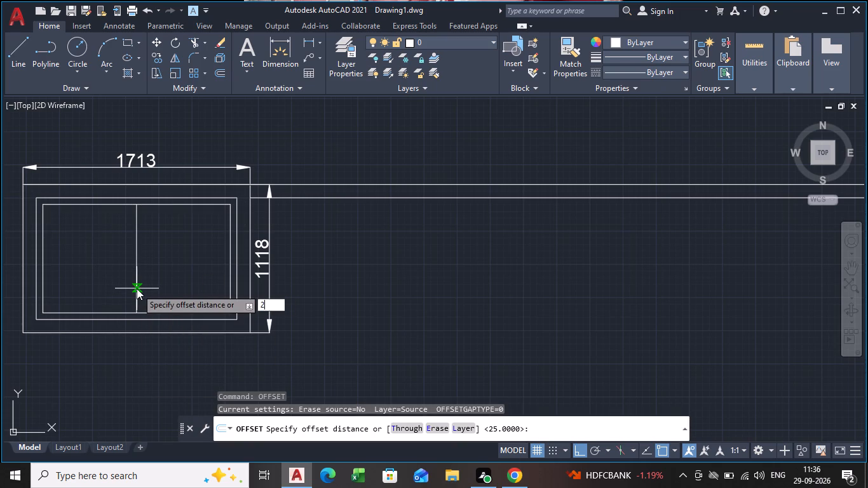
key("Return")
left_click(137, 289)
left_click(145, 289)
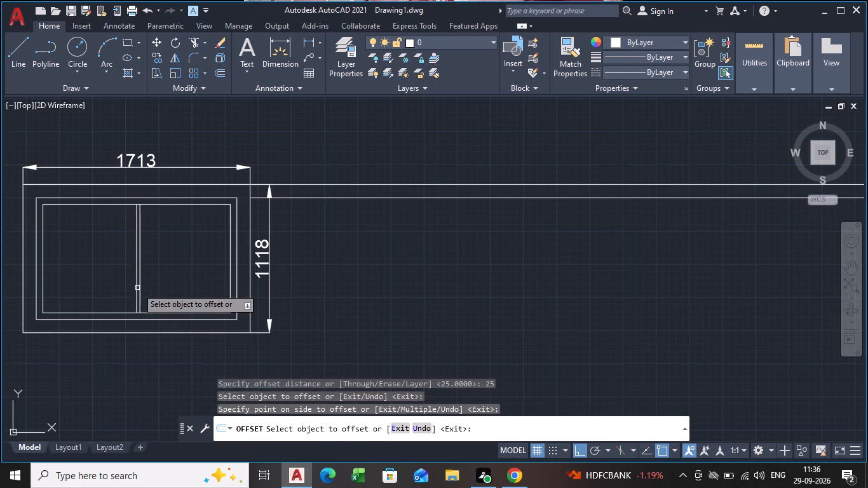
left_click(137, 288)
left_click(126, 286)
key("space")
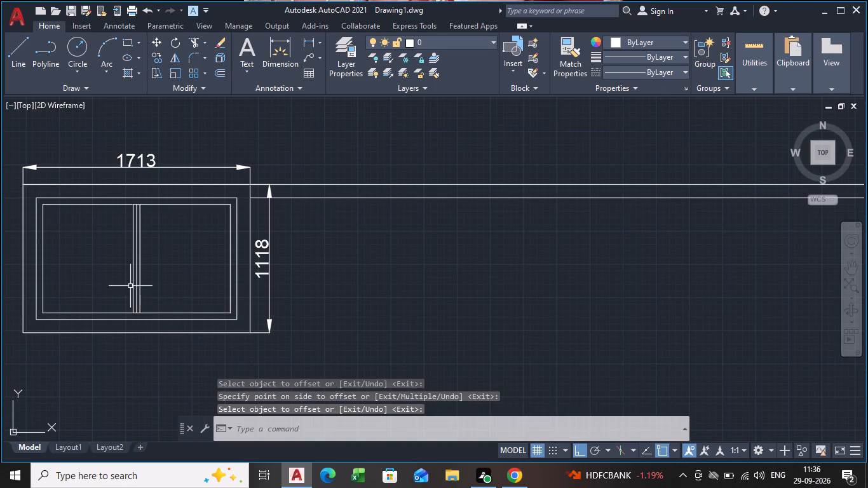
Erase the original centre line between the two offset divider lines.
left_click(136, 287)
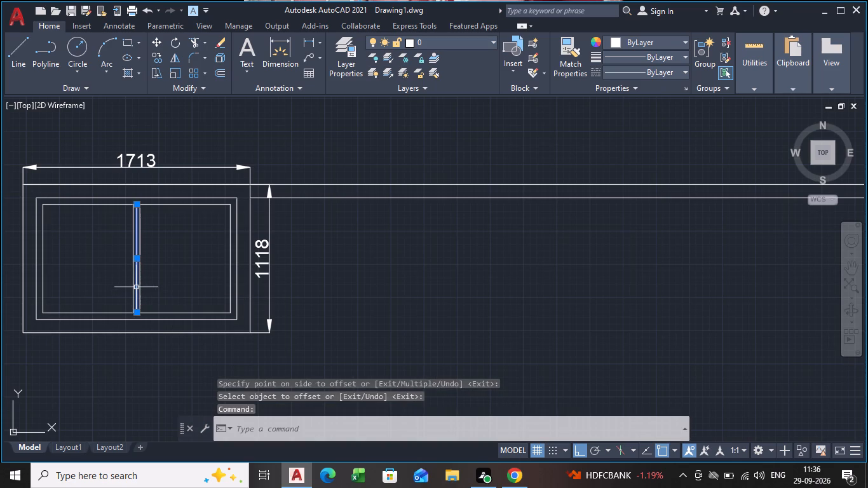
key("Delete")
Draw a second unit's outline beyond the 1118 dimension: 2436 mm down from the extended top line, 2306 mm to the right, and back up to that line.
scroll(147, 284, "down", 2)
middle_click_drag(197, 297, 120, 302)
scroll(121, 288, "up", 3)
key("l")
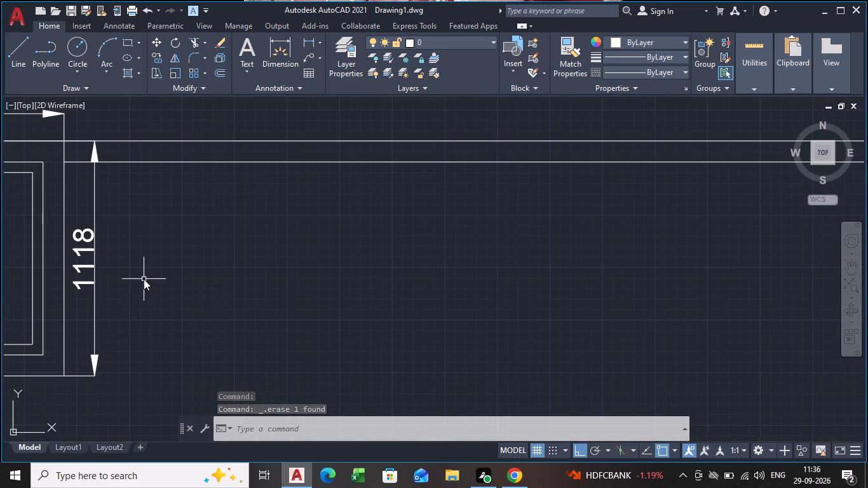
key("Return")
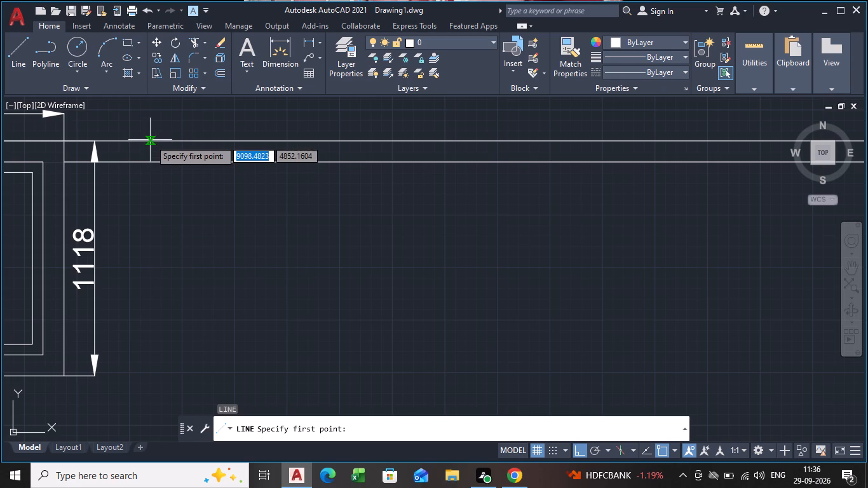
left_click(150, 140)
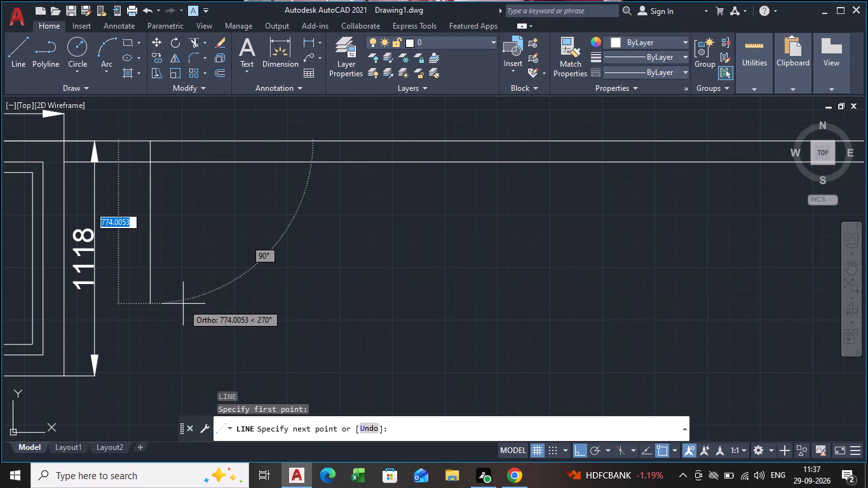
type("2436")
key("Return")
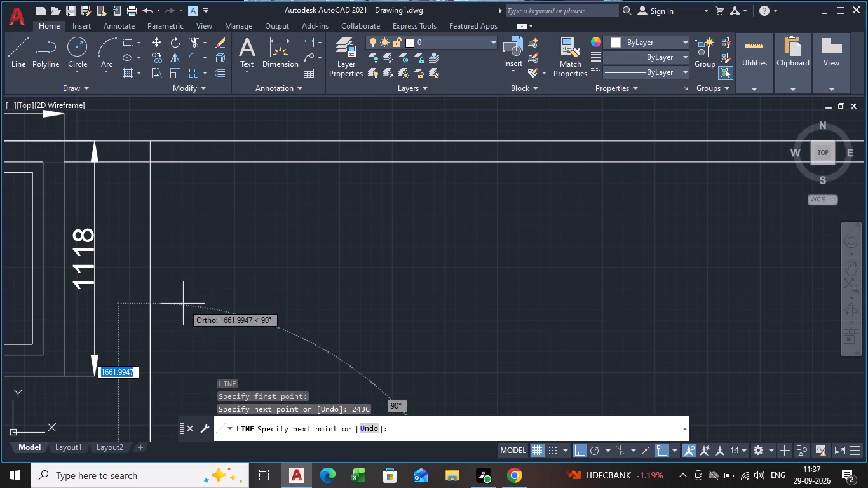
scroll(526, 299, "down", 3)
middle_click_drag(501, 323, 461, 256)
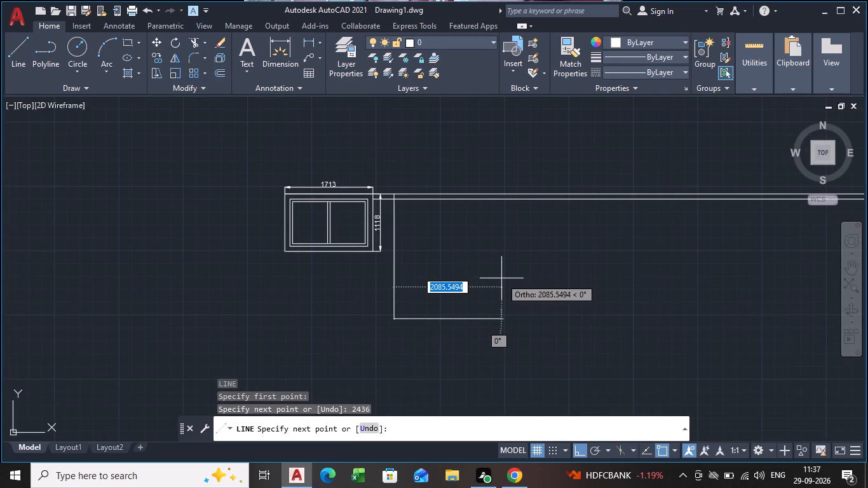
type("23")
type("06")
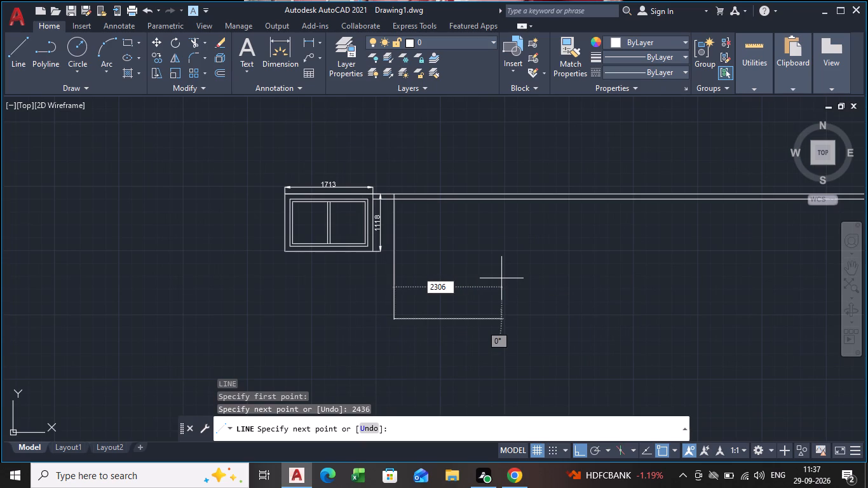
key("Return")
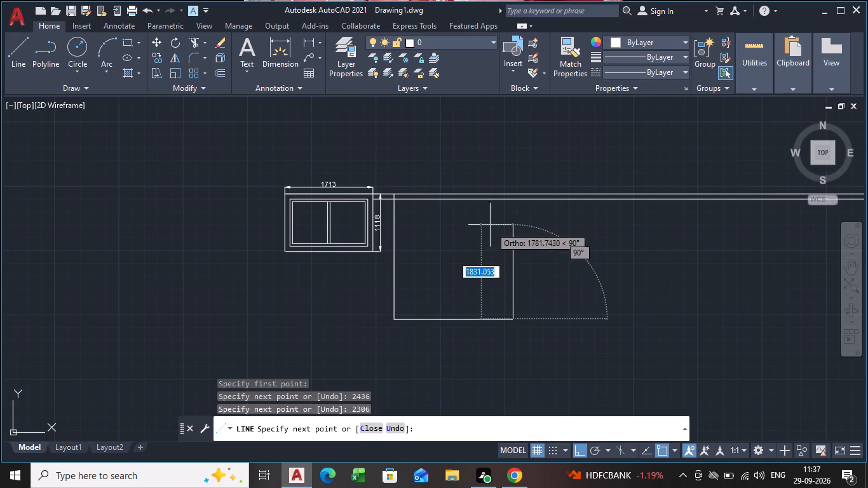
scroll(511, 194, "up", 2)
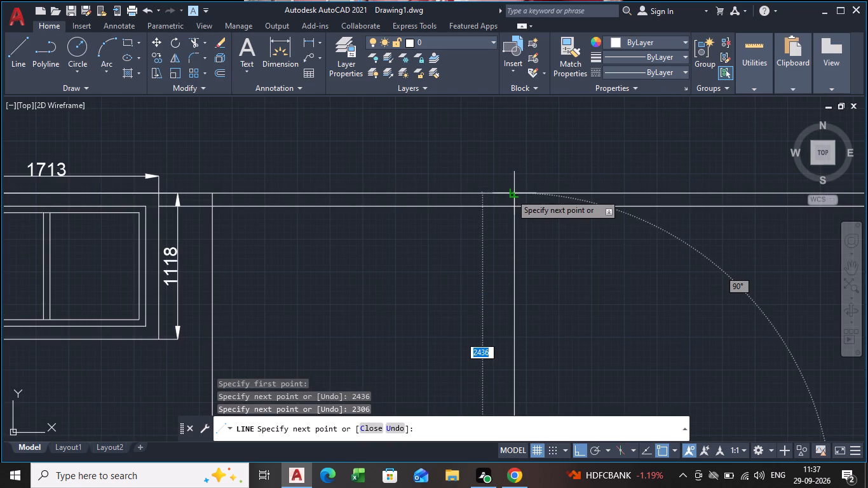
left_click(511, 196)
key("space")
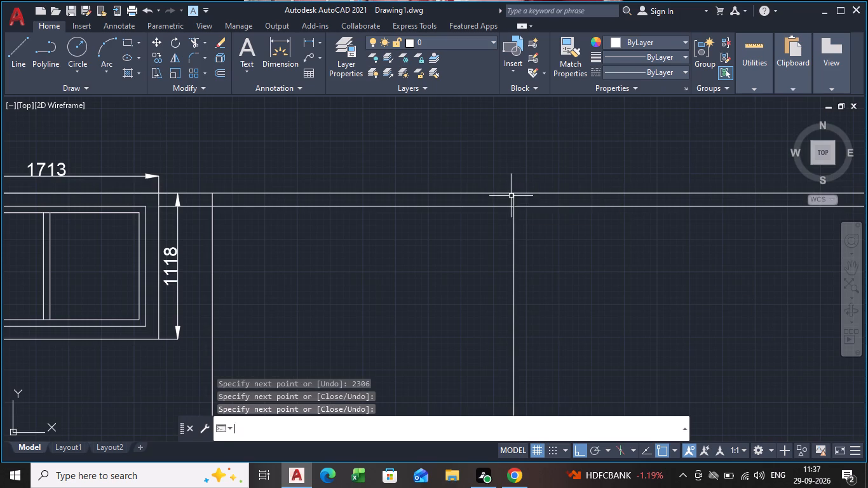
Offset the second unit's left, bottom and right edges 100 mm inward.
middle_click_drag(417, 304, 403, 243)
scroll(195, 133, "up", 1)
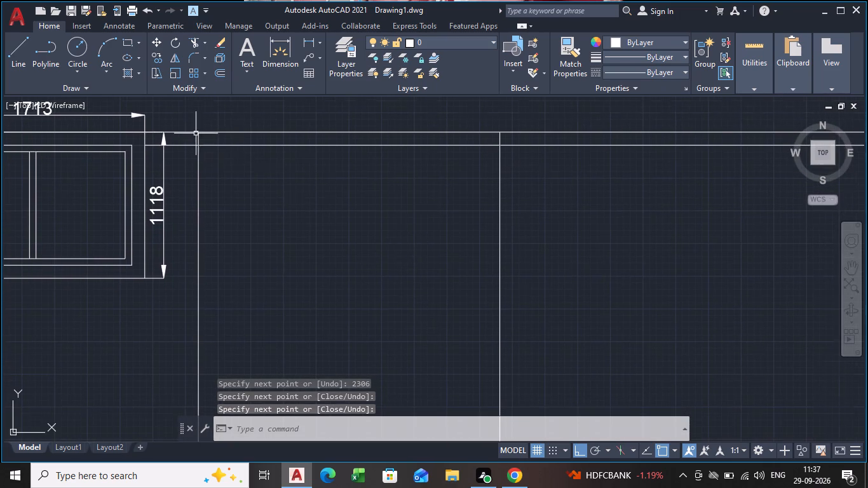
scroll(195, 133, "up", 8)
scroll(295, 153, "down", 11)
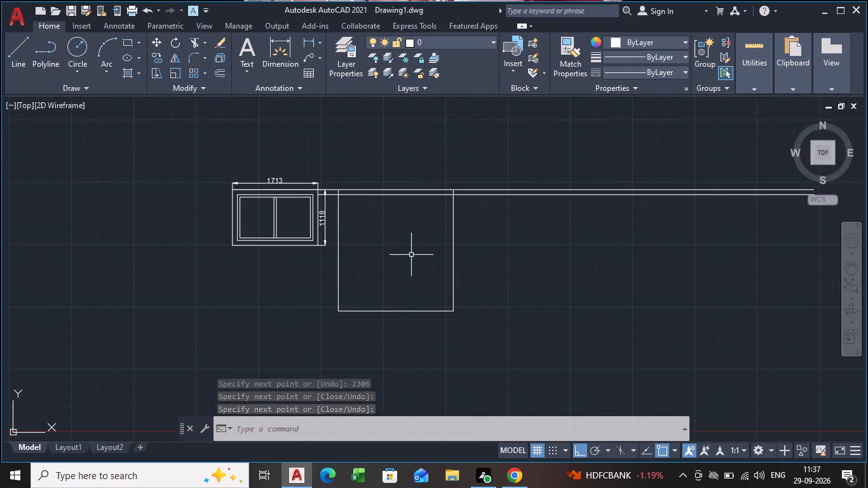
middle_click_drag(411, 255, 400, 208)
scroll(393, 208, "up", 1)
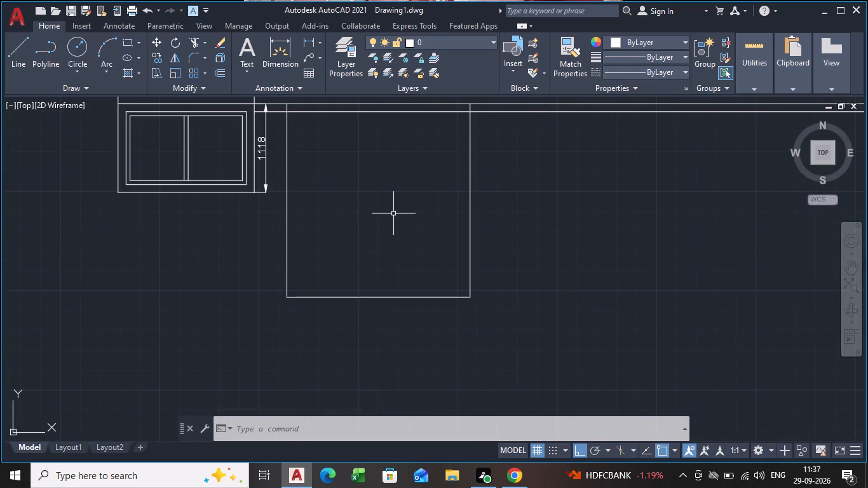
type("off")
key("Return")
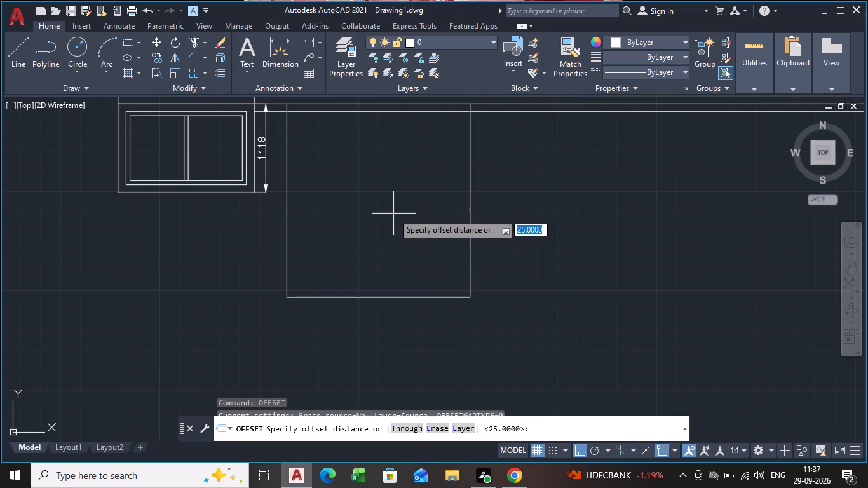
type("100")
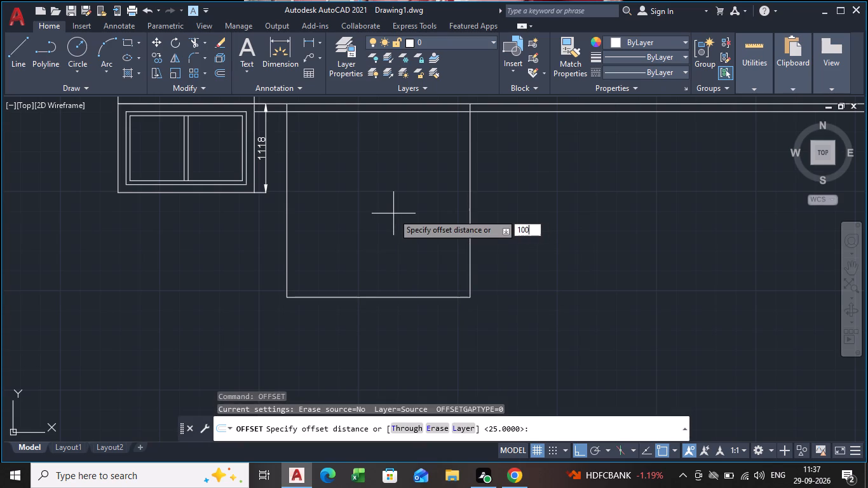
key("Return")
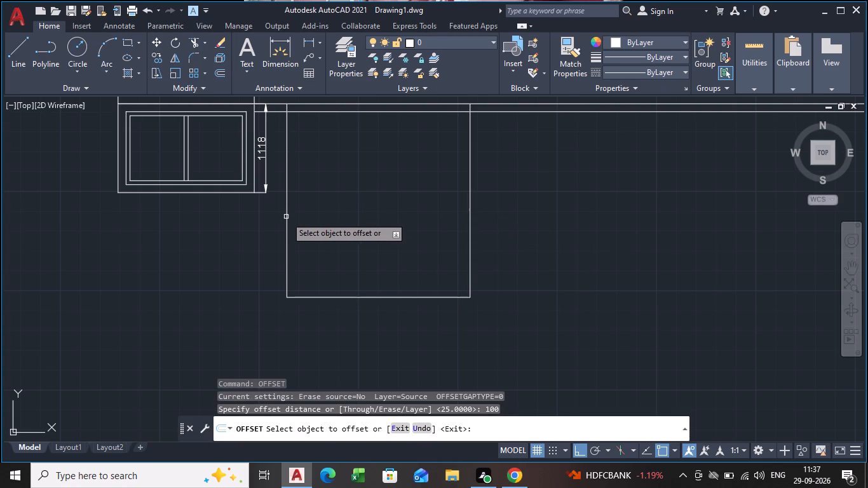
left_click(286, 217)
left_click(306, 220)
left_click(312, 298)
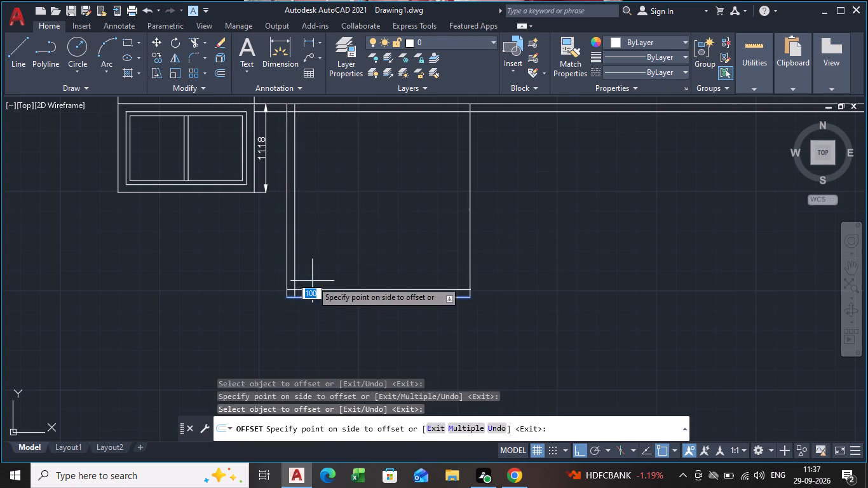
left_click(312, 281)
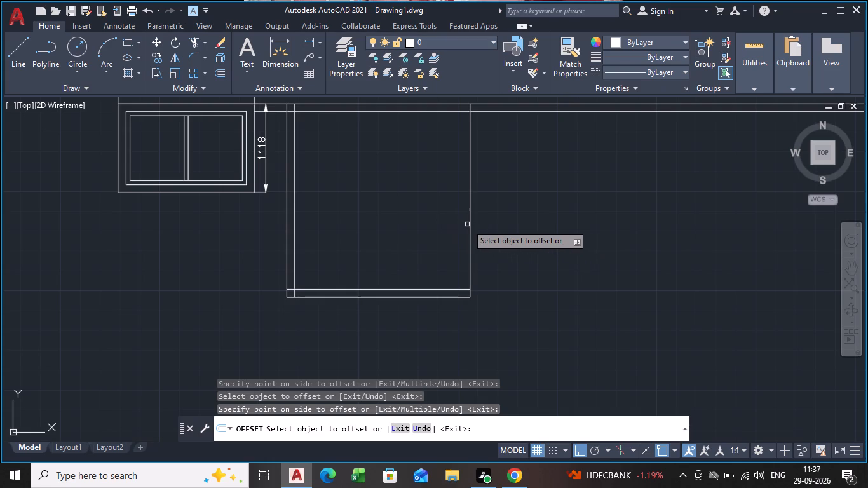
left_click(470, 224)
left_click(447, 224)
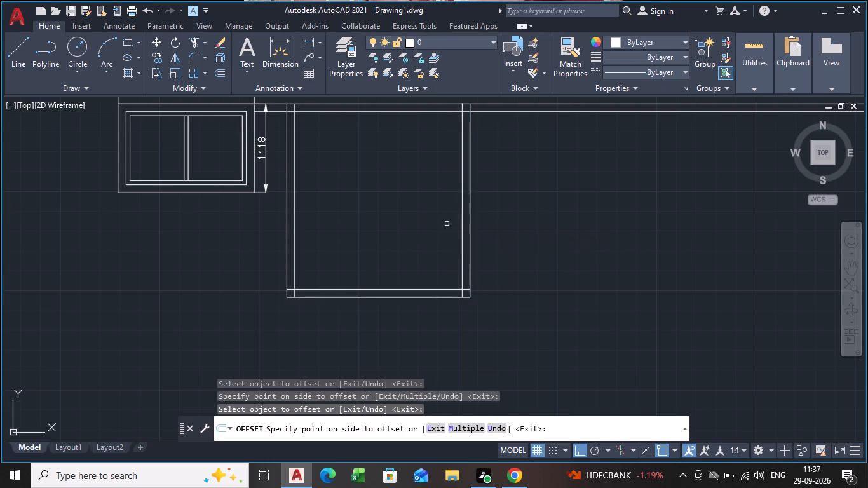
key("space")
Offset the second unit's inner left, bottom, right and top frame lines another 50 mm inward.
type("of")
key("Return")
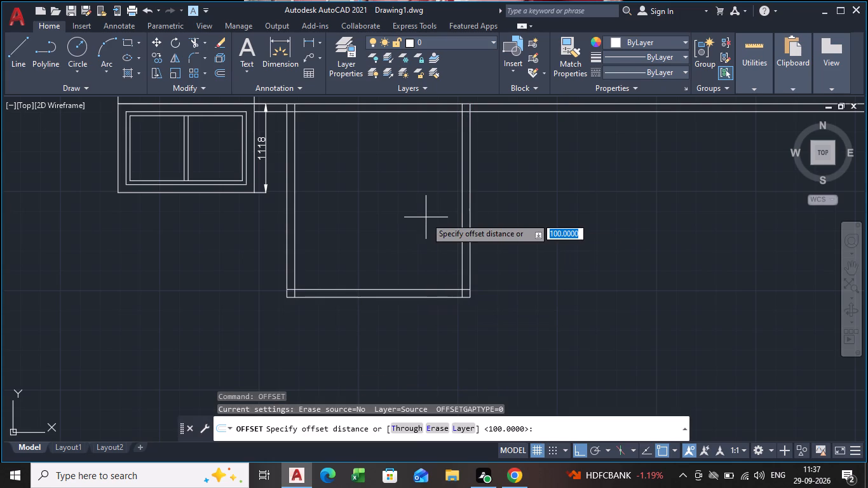
type("50")
key("Return")
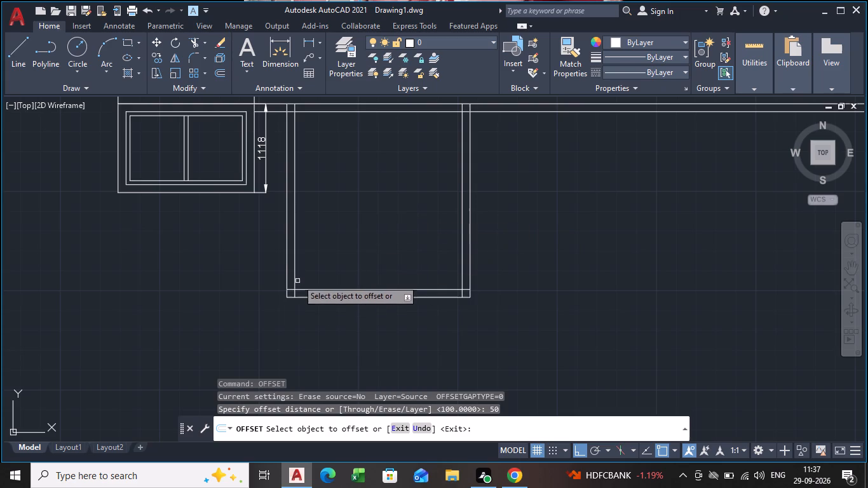
left_click(294, 255)
left_click(302, 256)
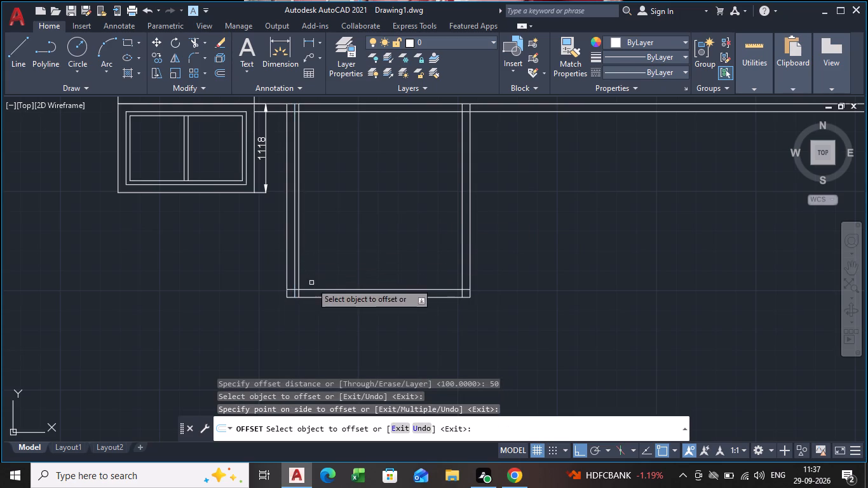
left_click(315, 289)
left_click(315, 276)
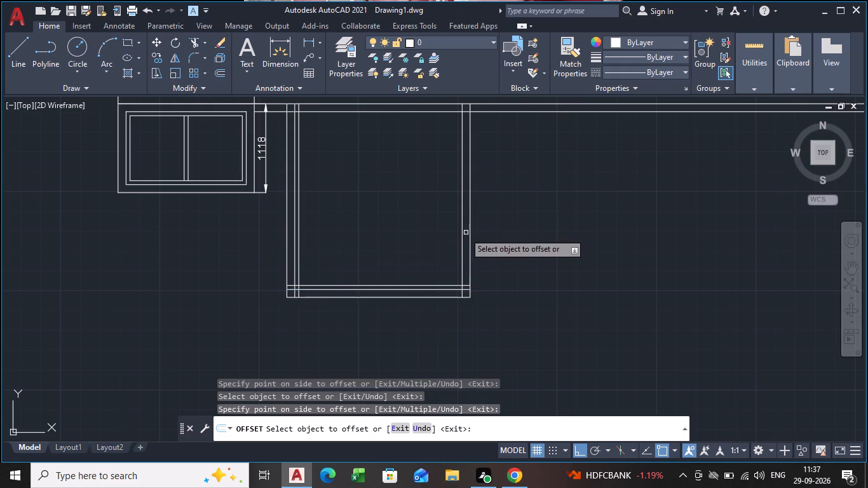
left_click(463, 234)
left_click(449, 231)
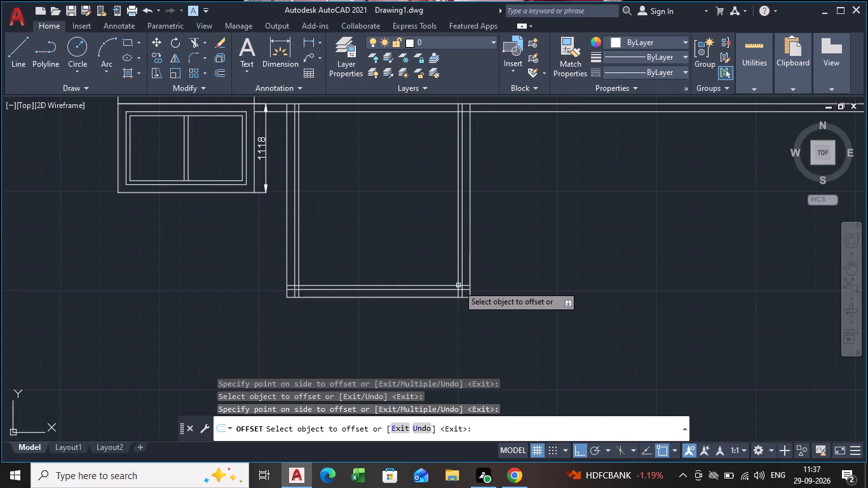
key("ctrl+z")
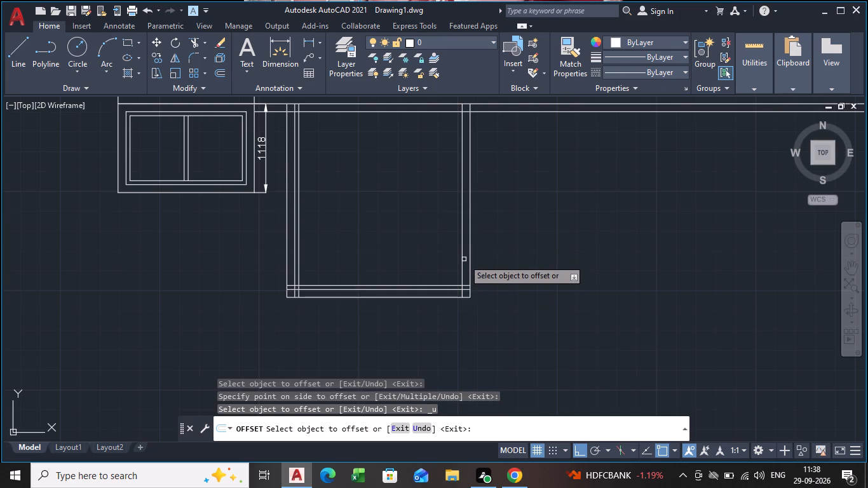
left_click(462, 257)
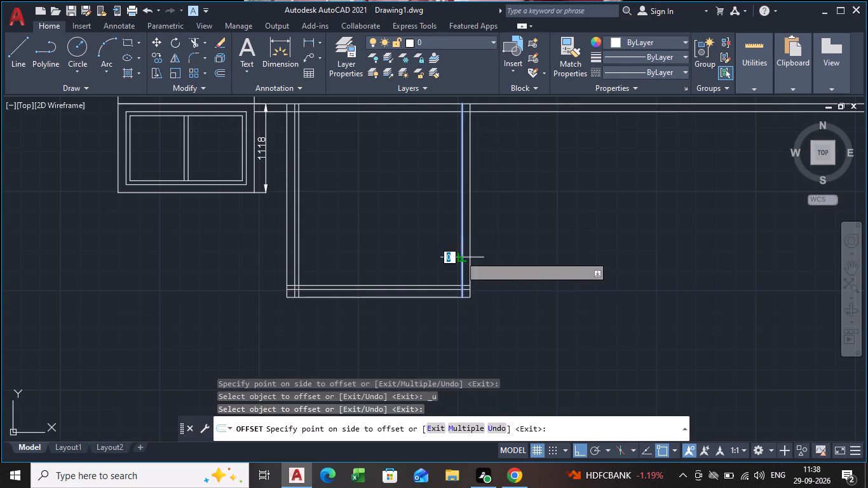
left_click(454, 251)
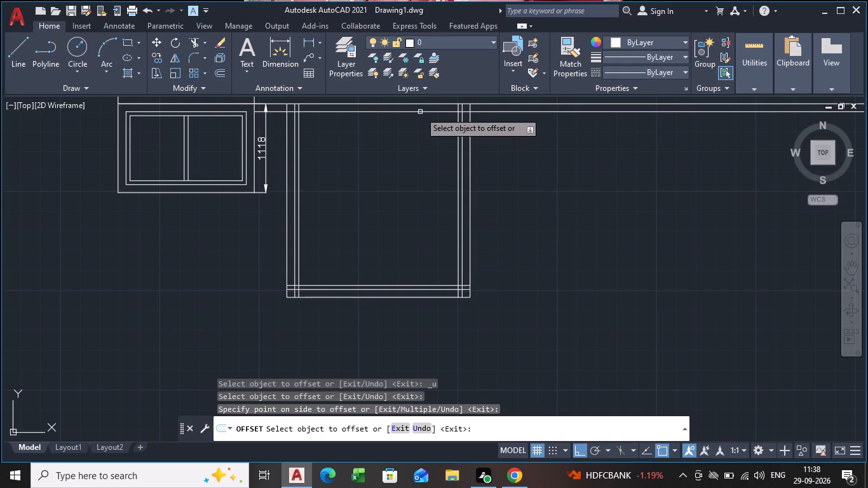
left_click(420, 112)
left_click(421, 121)
key("space")
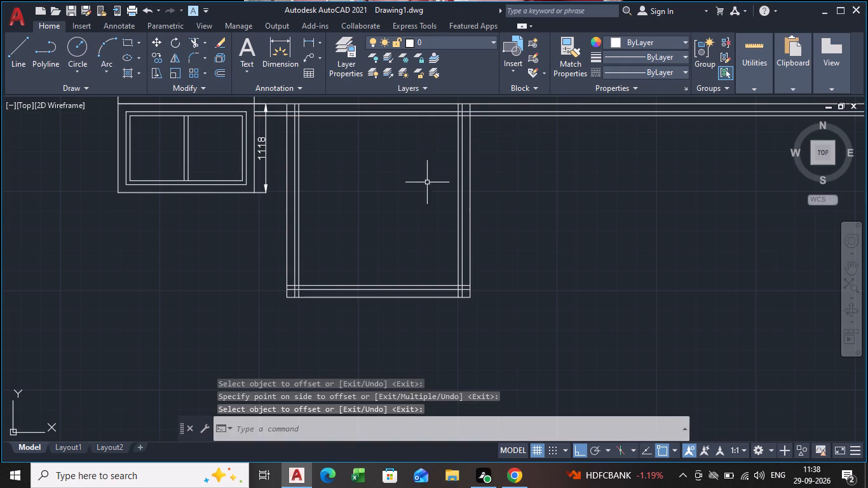
Trim the frame lines that overrun the second unit's outer inner-frame rectangle at its two top corners.
key("t")
key("r")
key("Return")
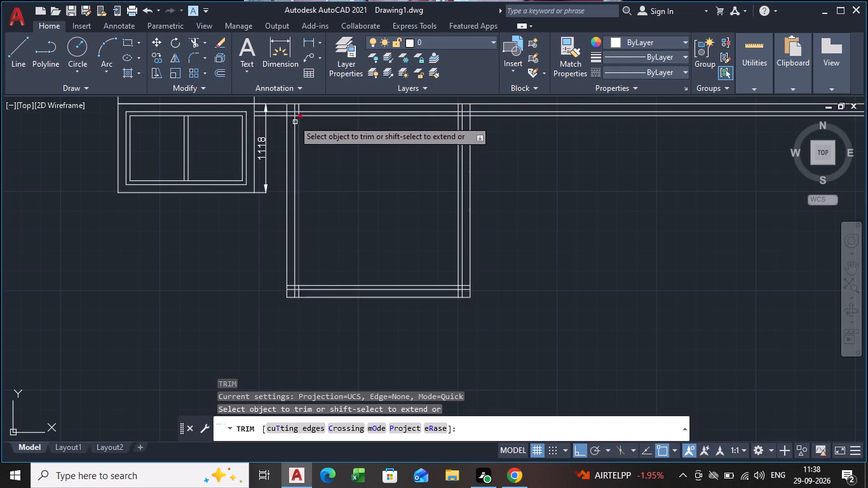
scroll(291, 113, "up", 2)
left_click(290, 102)
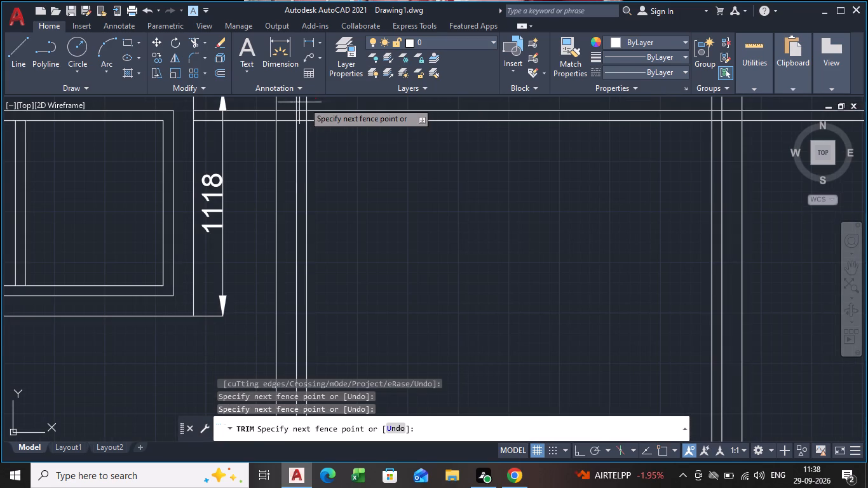
left_click(312, 102)
left_click(290, 105)
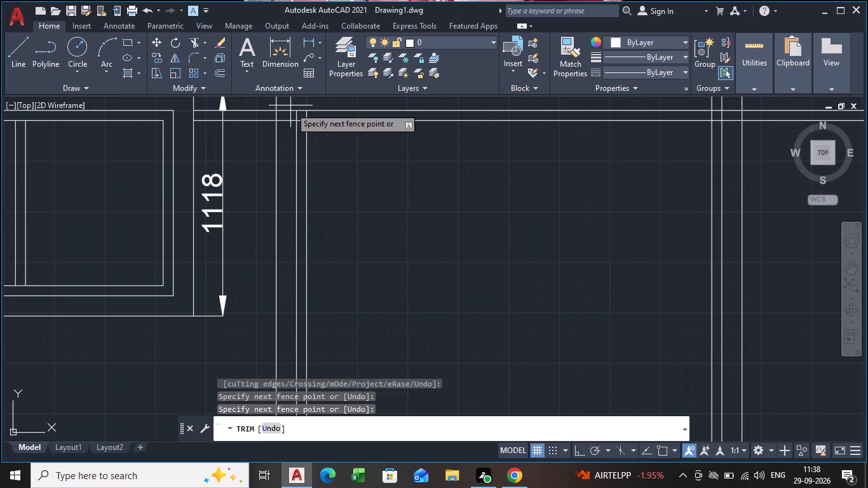
left_click(290, 125)
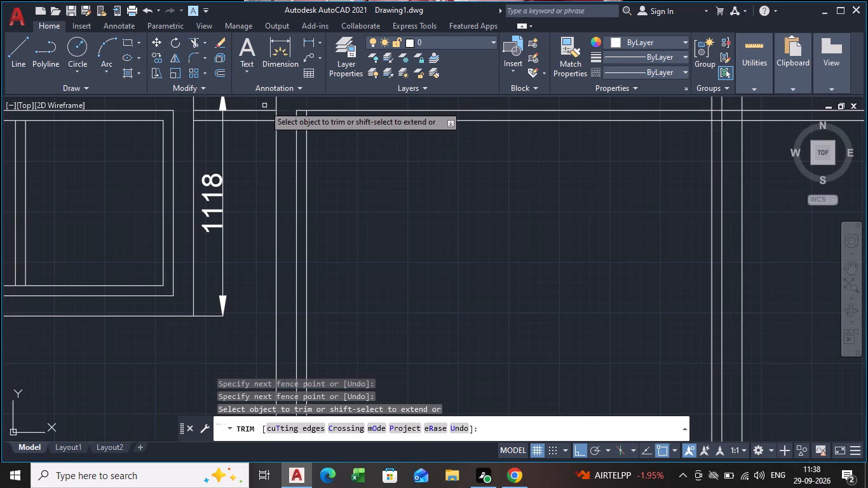
scroll(264, 105, "down", 1)
middle_click_drag(264, 105, 258, 132)
left_click(258, 130)
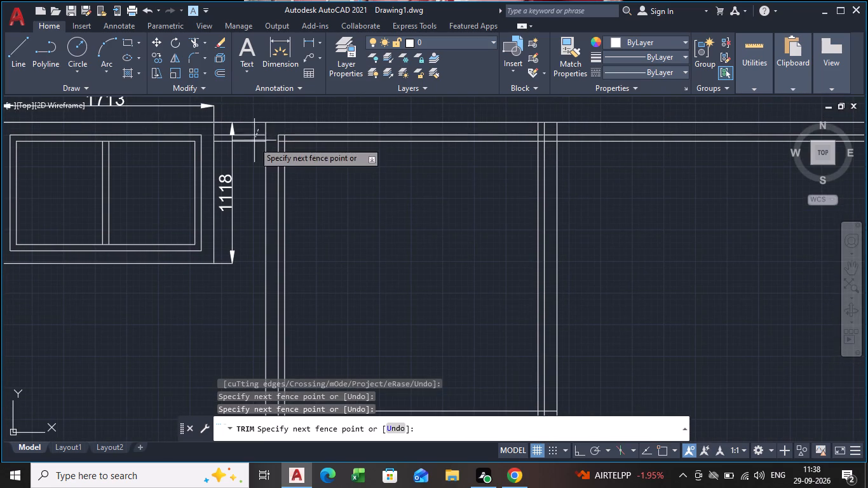
left_click(252, 149)
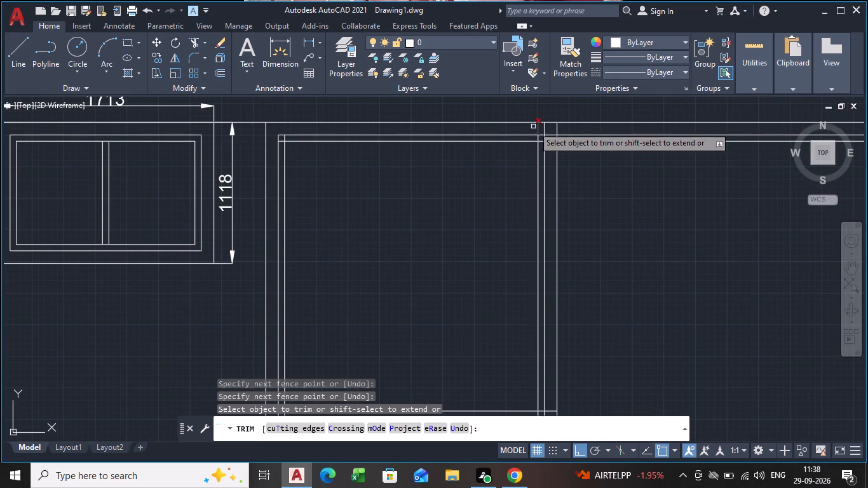
left_click(531, 128)
left_click(548, 131)
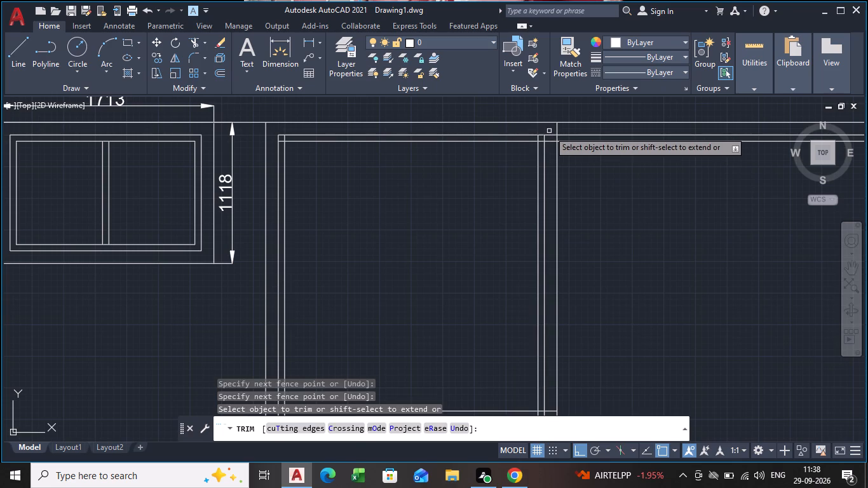
left_click(549, 131)
left_click(551, 147)
Trim the frame lines that overrun the second unit's outer inner-frame rectangle at its two bottom corners.
scroll(541, 186, "down", 2)
scroll(532, 277, "down", 1)
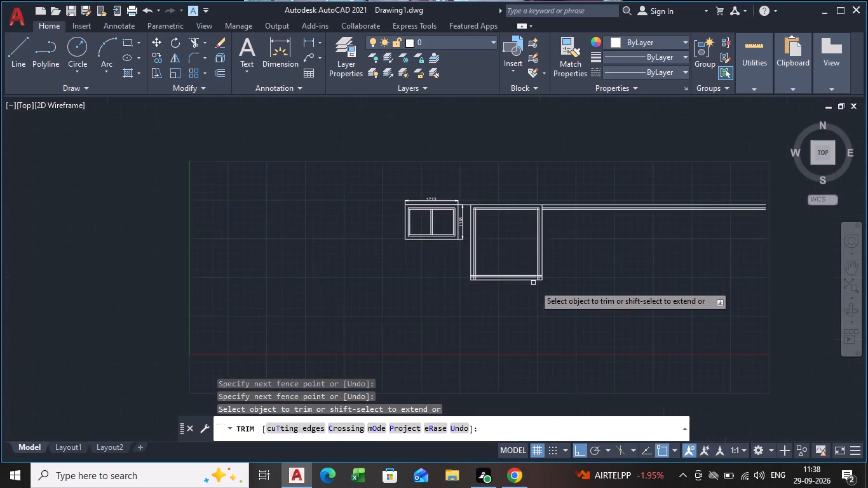
scroll(535, 281, "up", 4)
left_click(536, 263)
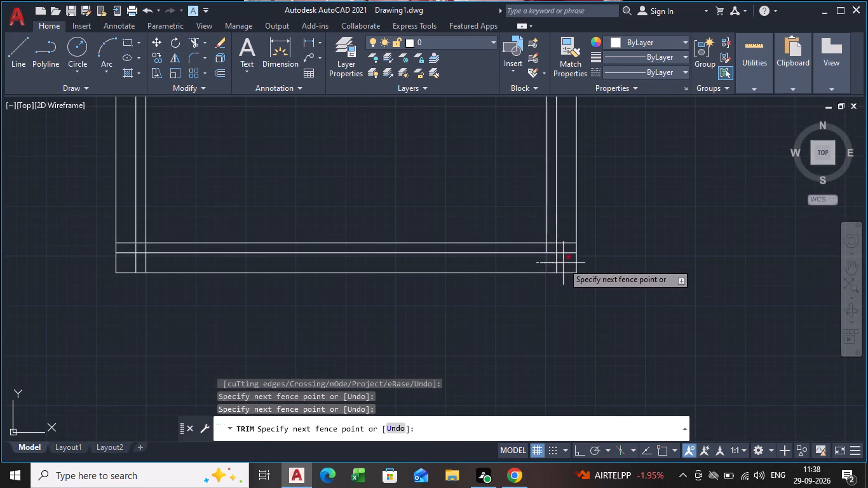
left_click(565, 263)
left_click(566, 261)
left_click(565, 233)
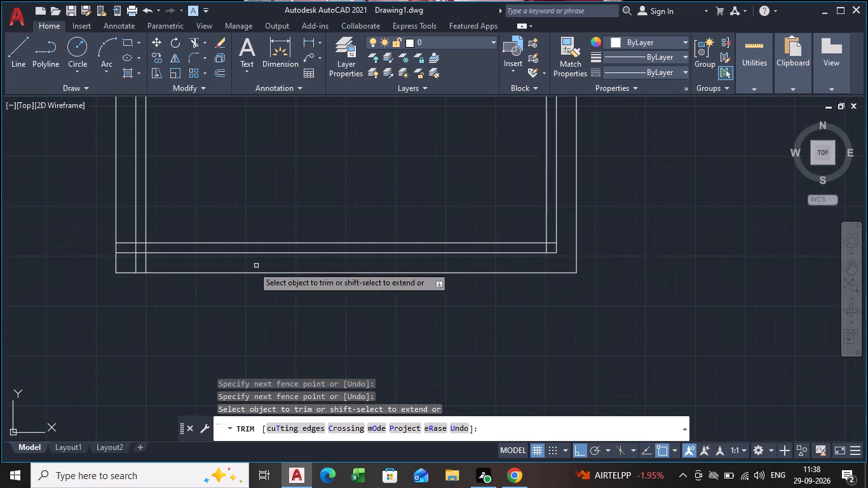
left_click(133, 263)
left_click(153, 261)
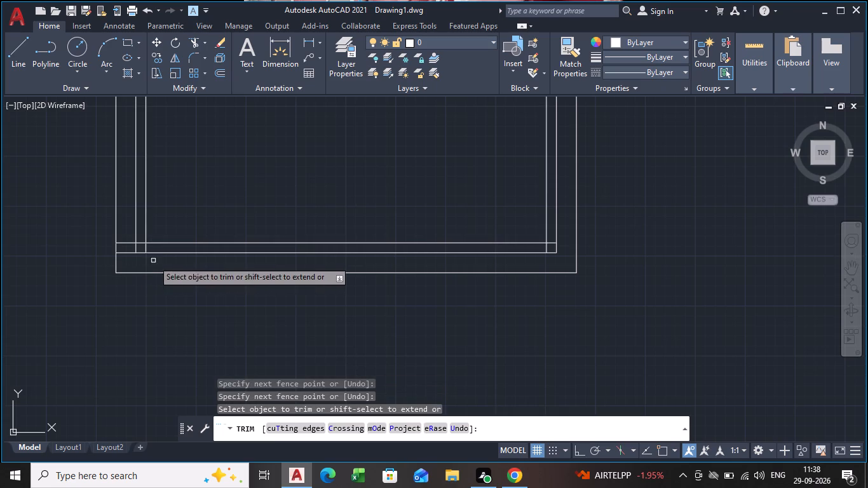
left_click(122, 230)
left_click(125, 257)
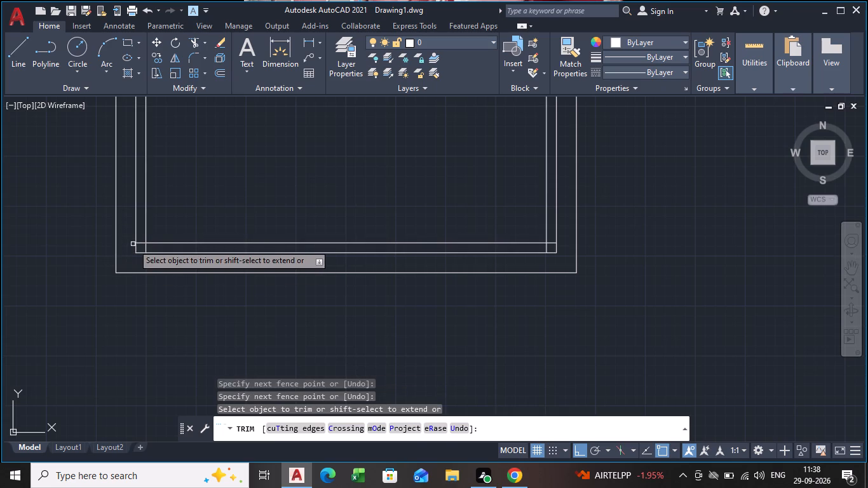
Trim the leftover stubs between the two inner frame rectangles at the second unit's bottom corners.
scroll(134, 245, "up", 1)
left_click(145, 243)
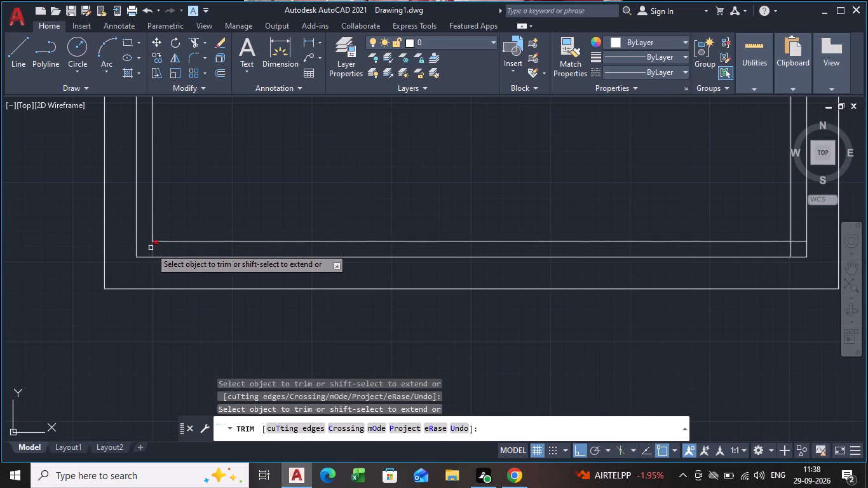
left_click(152, 248)
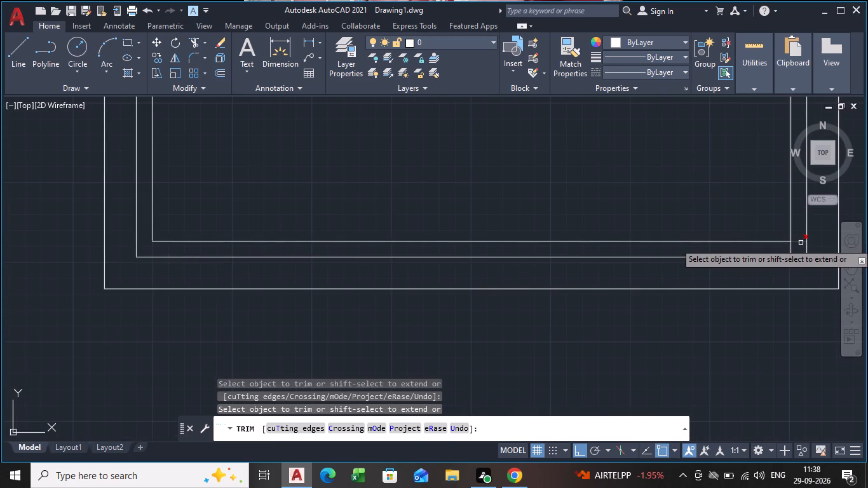
left_click(801, 243)
left_click(792, 247)
Trim the leftover stubs between the two inner frame rectangles at the second unit's top corners.
scroll(635, 175, "down", 3)
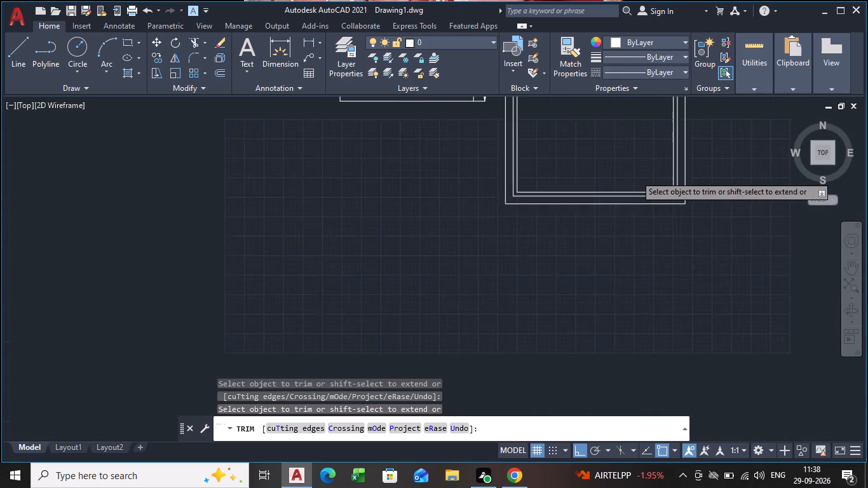
middle_click_drag(632, 170, 555, 436)
scroll(439, 291, "up", 4)
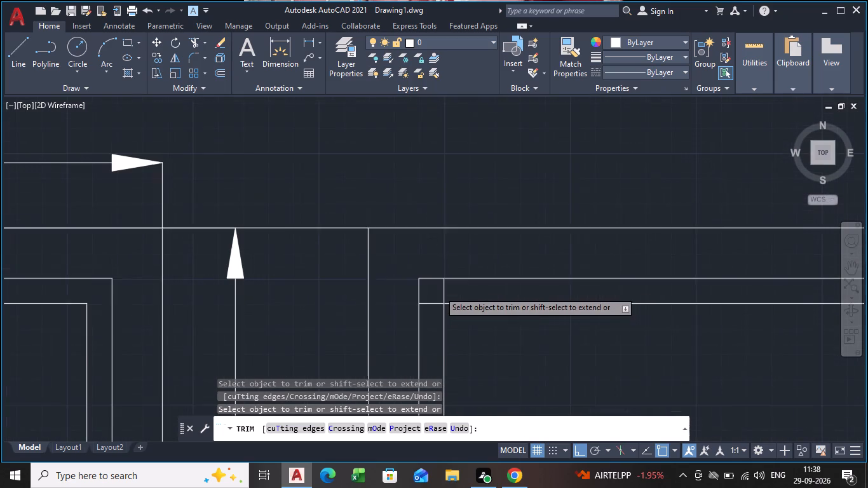
left_click(445, 289)
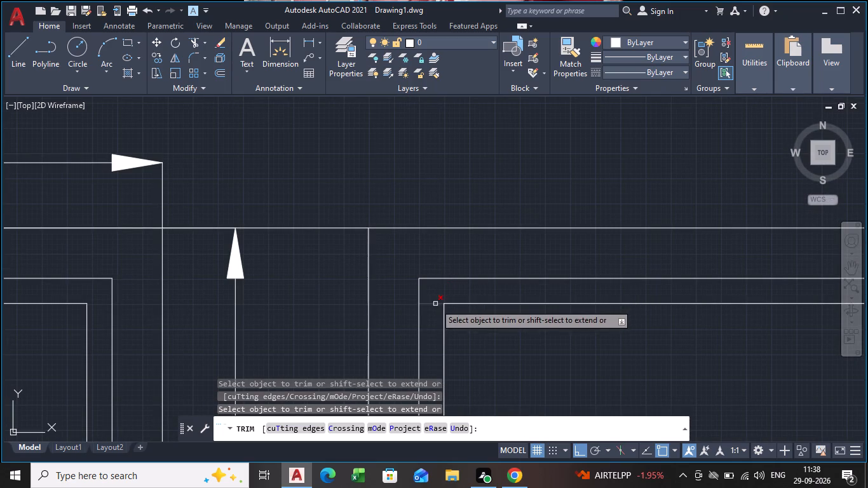
left_click(435, 304)
middle_click_drag(626, 311, 245, 271)
scroll(247, 268, "down", 2)
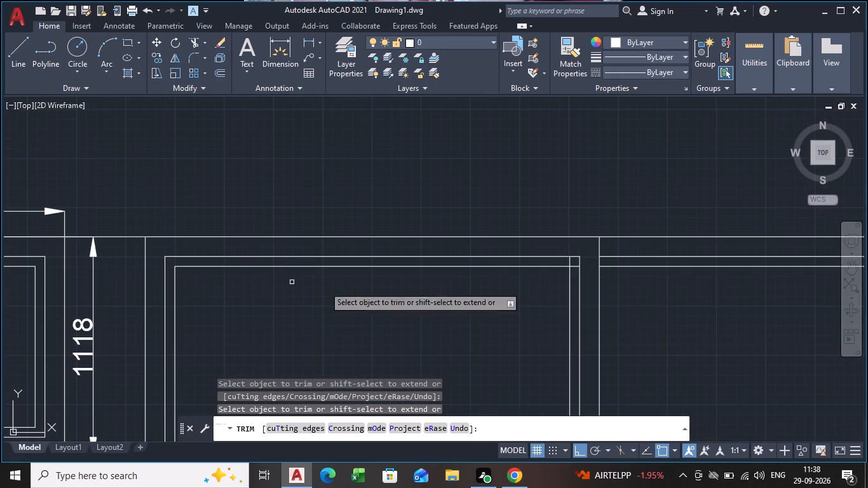
left_click(569, 263)
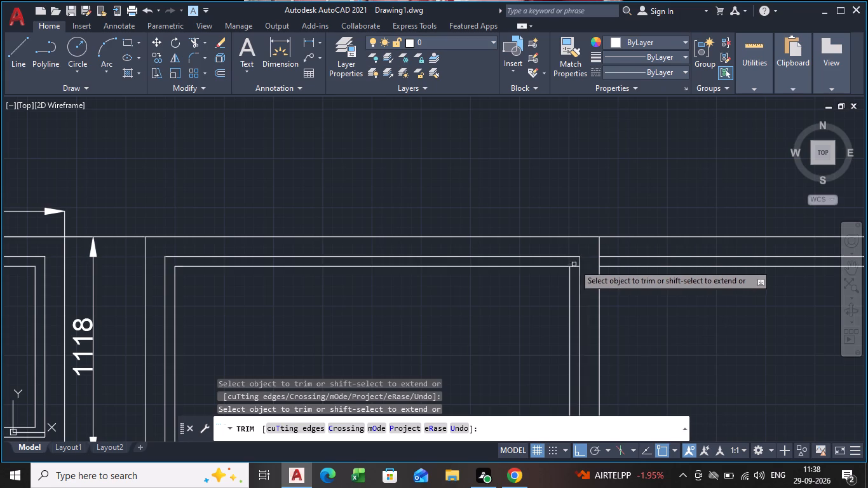
left_click(573, 266)
middle_click_drag(412, 310, 412, 200)
key("space")
Measure the clear width inside the second unit's innermost frame with the quick measuring tool.
middle_click_drag(398, 270, 397, 268)
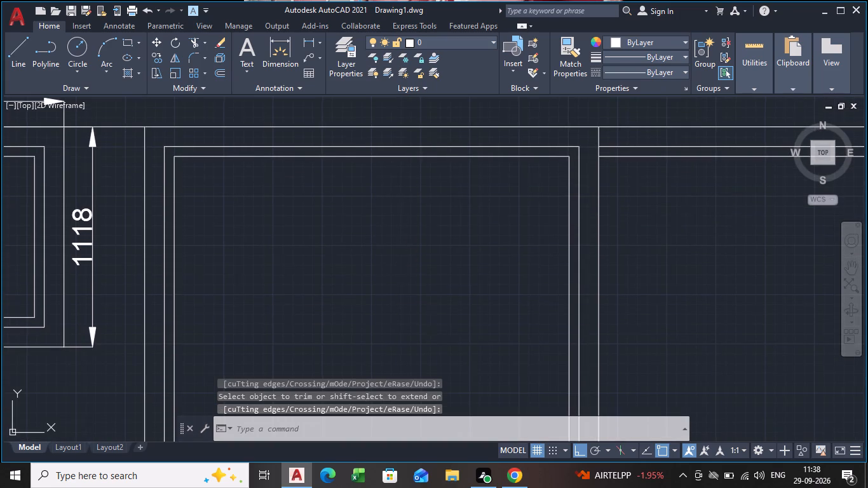
middle_click_drag(397, 268, 390, 218)
scroll(389, 217, "down", 2)
middle_click_drag(389, 233, 373, 225)
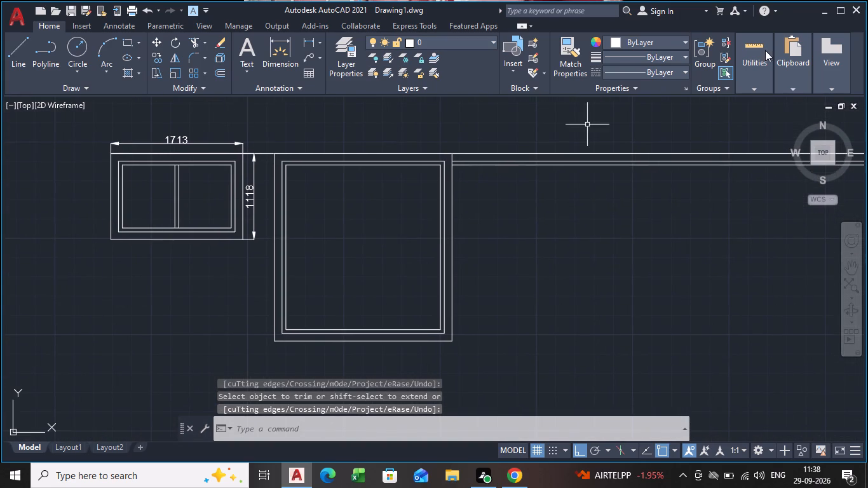
left_click(763, 46)
left_click(772, 103)
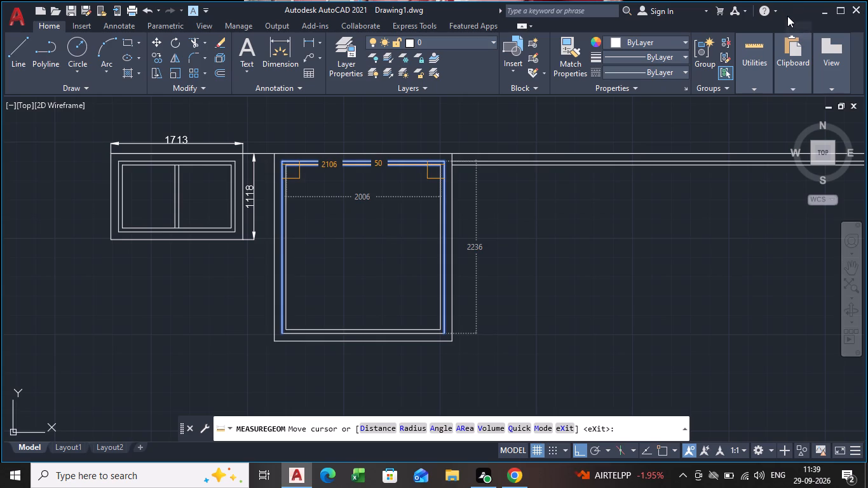
key("Escape")
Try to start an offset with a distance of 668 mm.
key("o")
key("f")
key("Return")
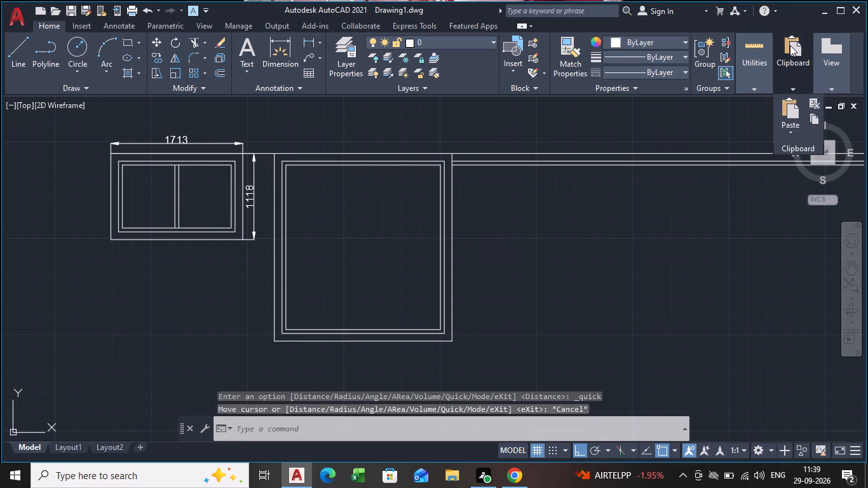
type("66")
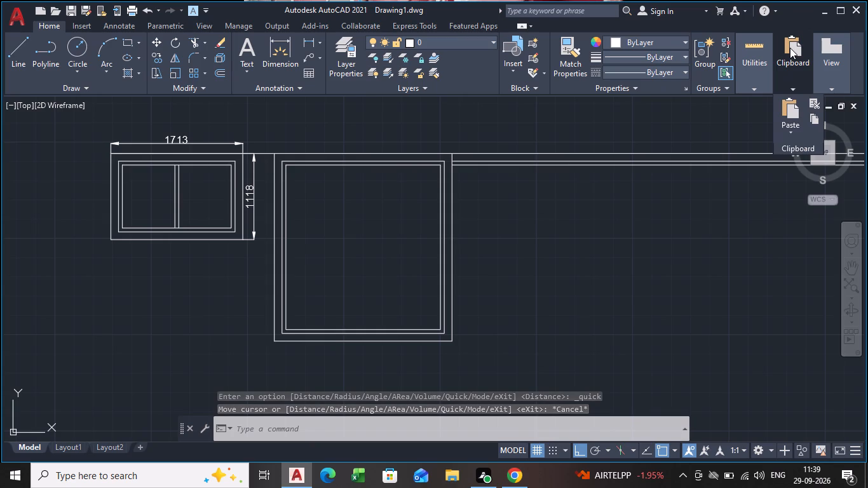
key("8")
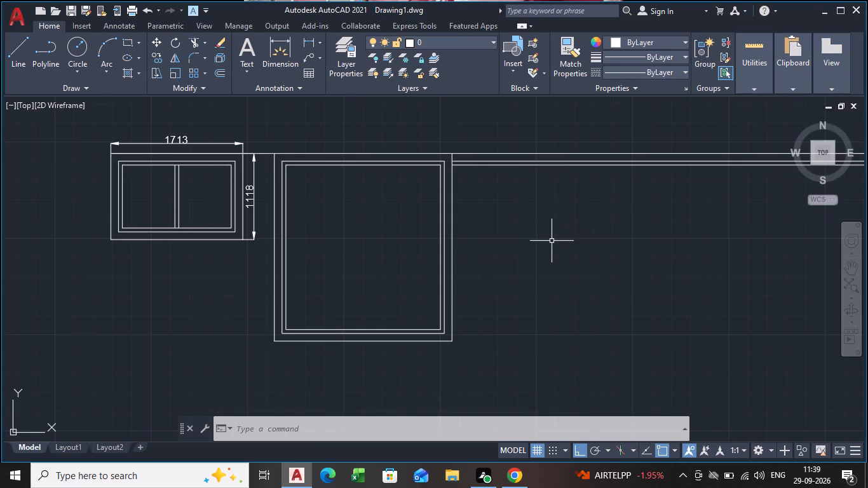
Offset the second unit's innermost left frame line inward by 668 mm twice in succession to lay out two vertical divider lines.
key("Escape")
key("Escape")
key("Escape")
key("Escape")
key("Escape")
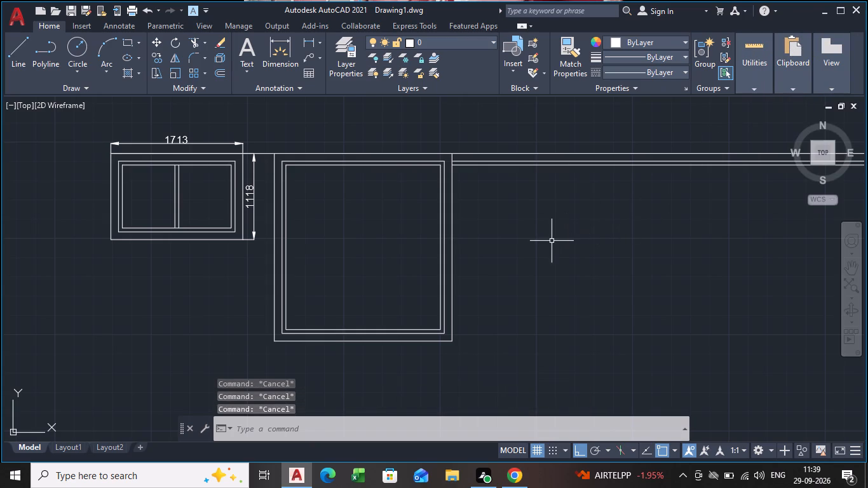
type("of")
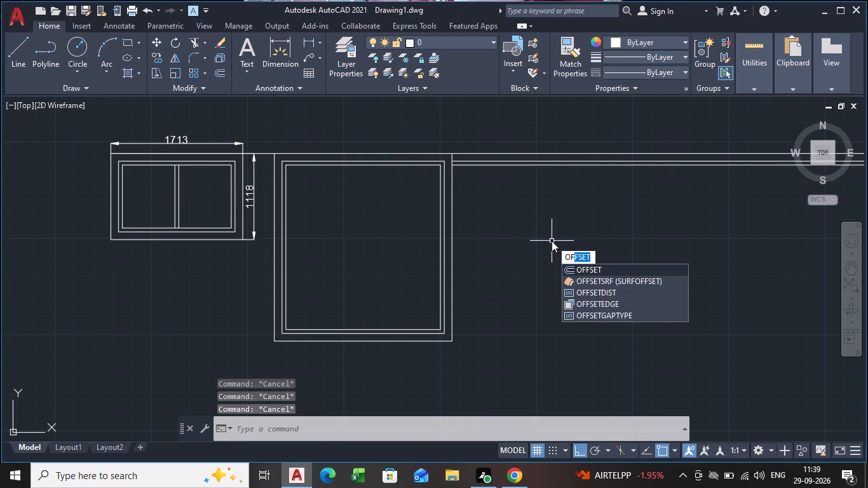
key("Return")
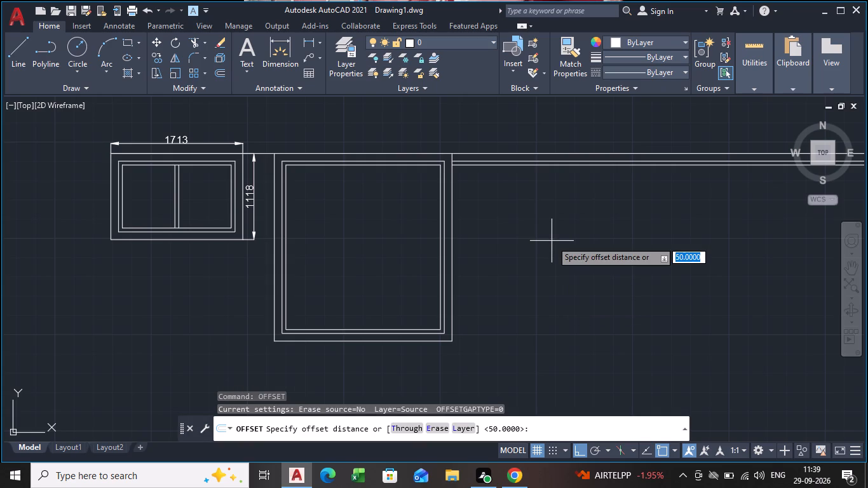
type("66")
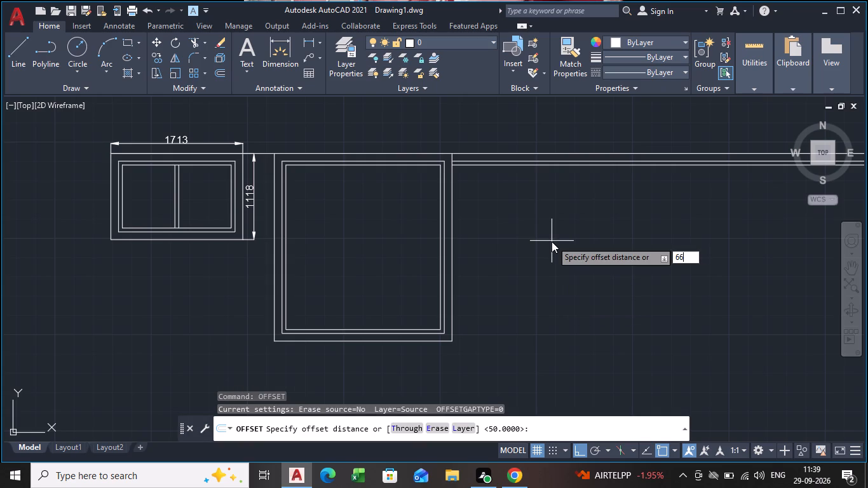
key("8")
key("Return")
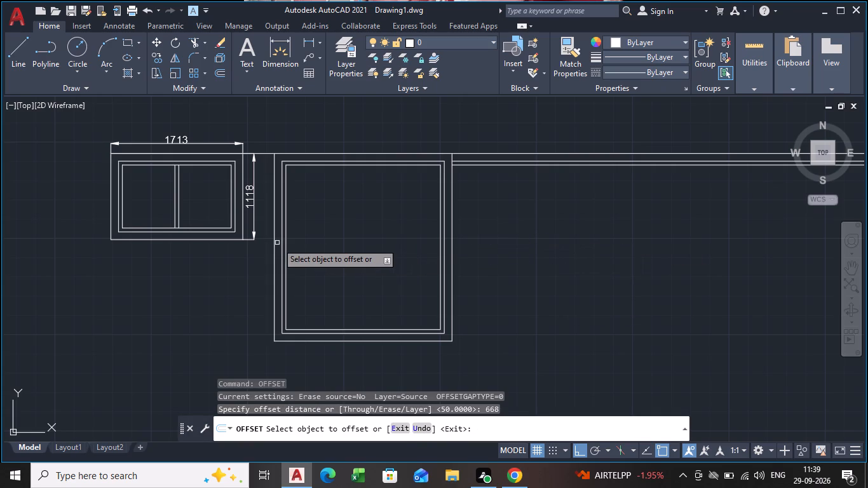
left_click(287, 244)
left_click(304, 247)
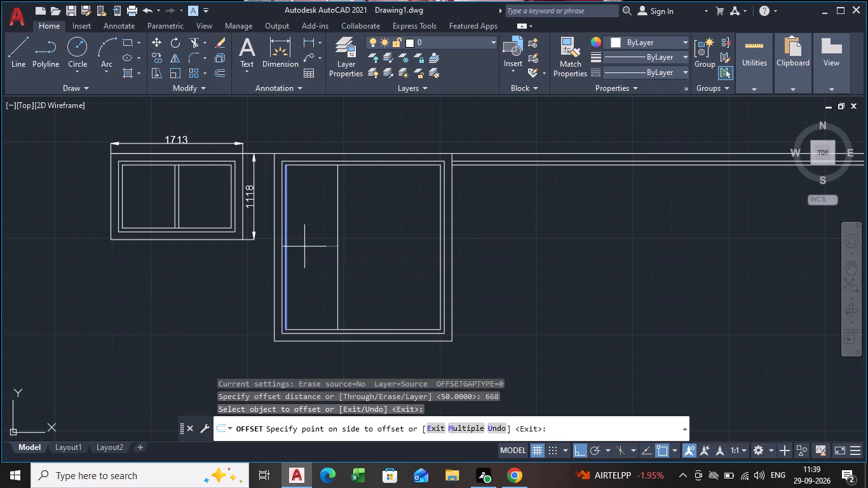
left_click(338, 243)
left_click(368, 248)
key("space")
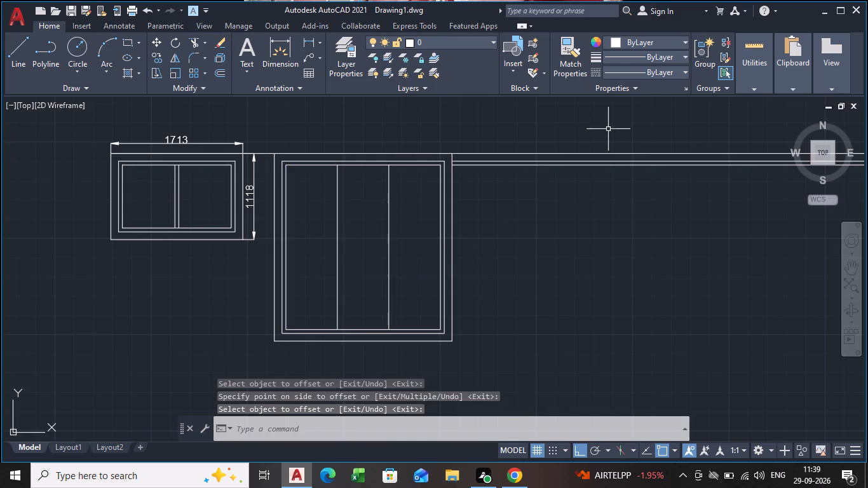
Measure the widths of the bays between the divider lines in the second unit with the quick measuring tool.
left_click(762, 50)
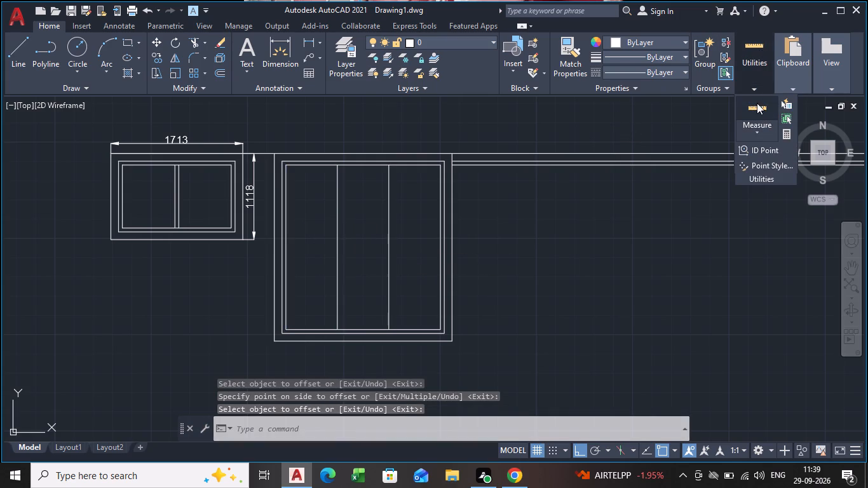
left_click(757, 103)
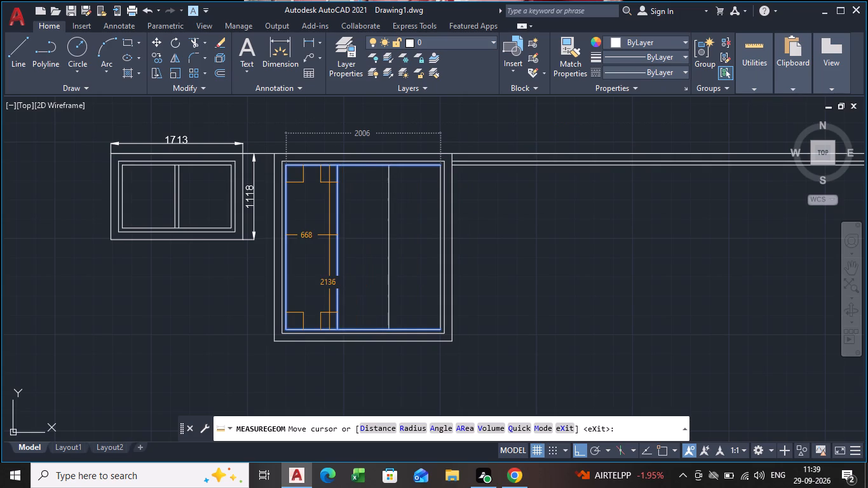
key("Escape")
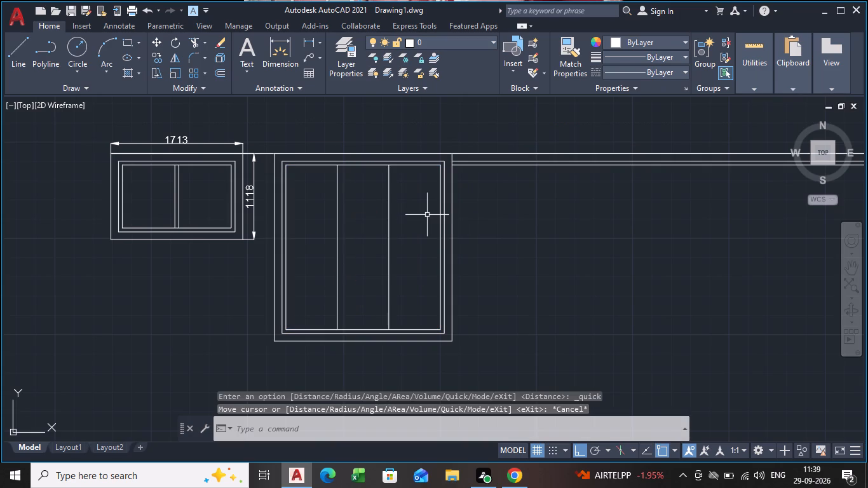
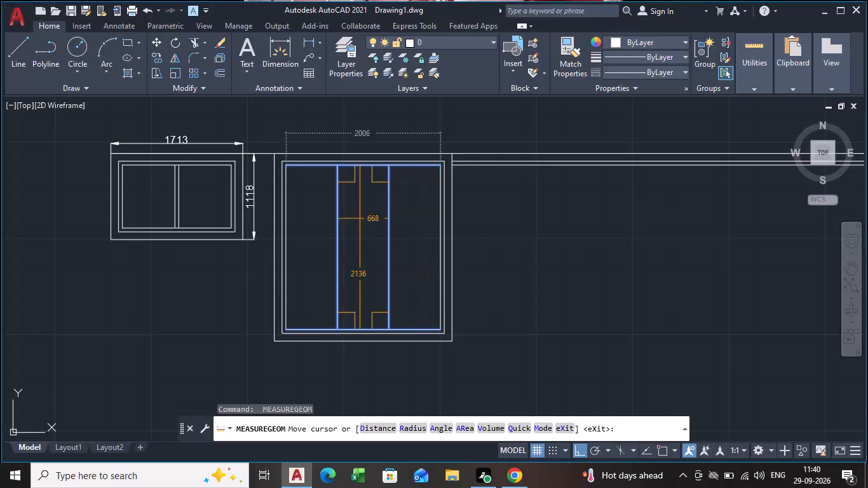
Offset the second unit's first vertical divider line by 25 mm to both sides.
key("Escape")
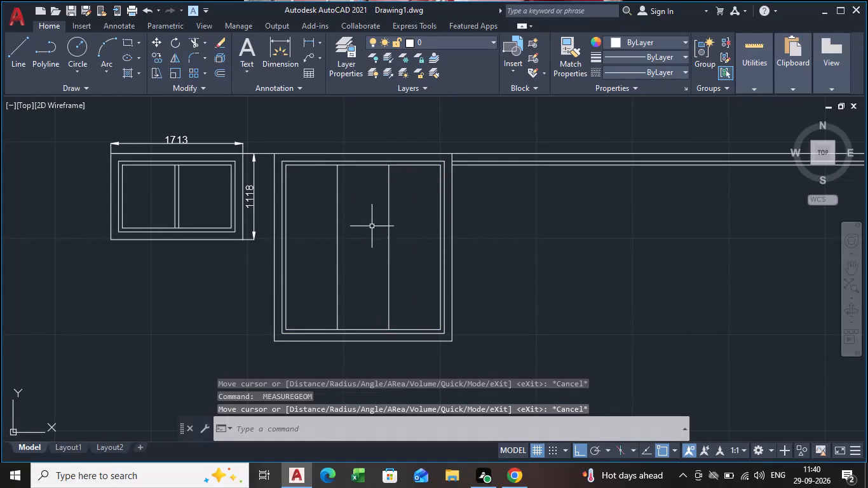
key("o")
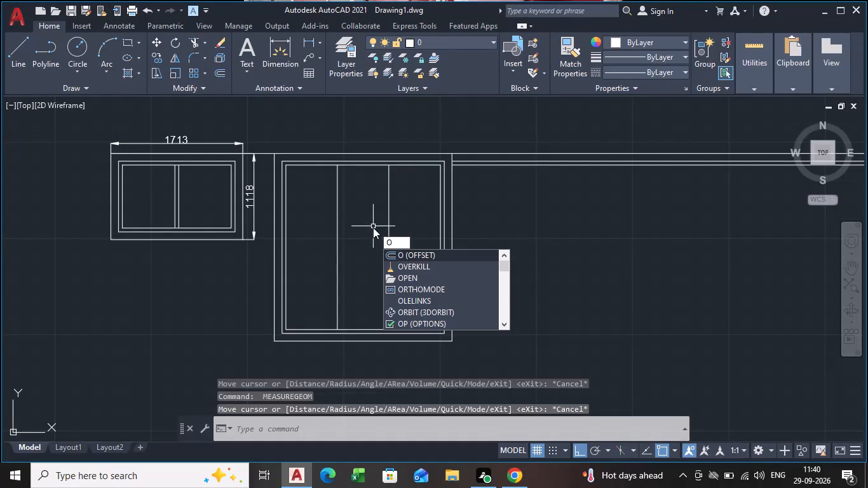
key("f")
key("Return")
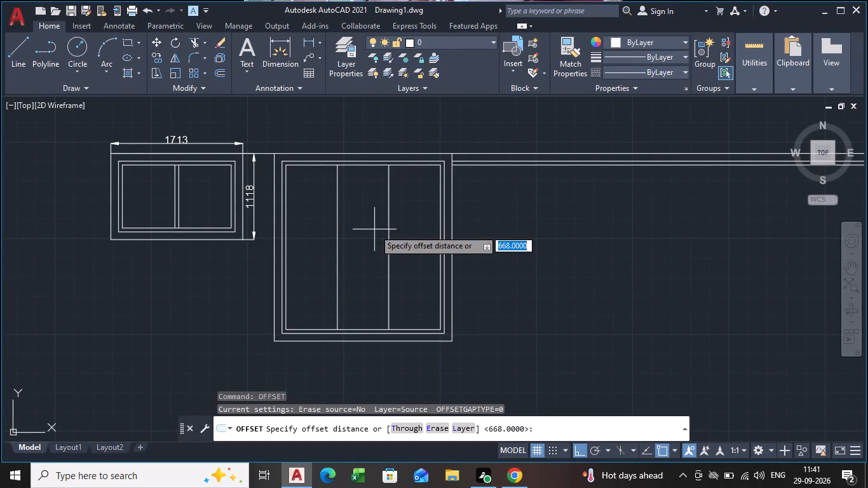
type("25")
key("Return")
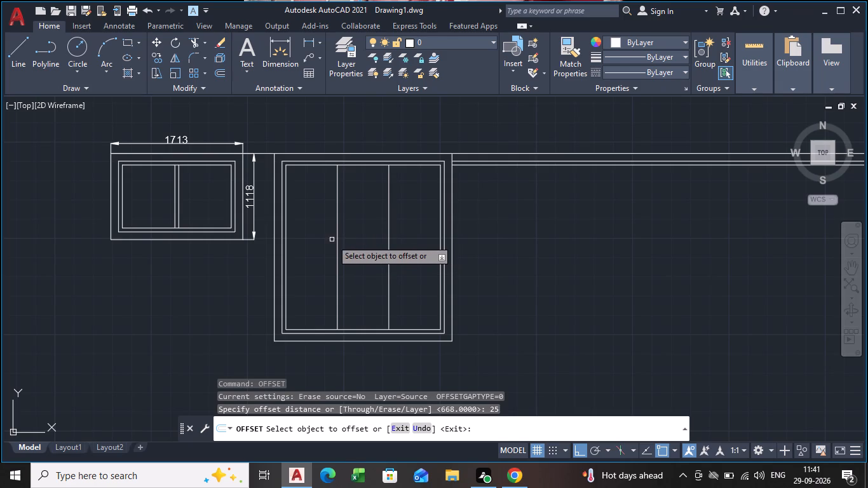
left_click(336, 241)
left_click(346, 243)
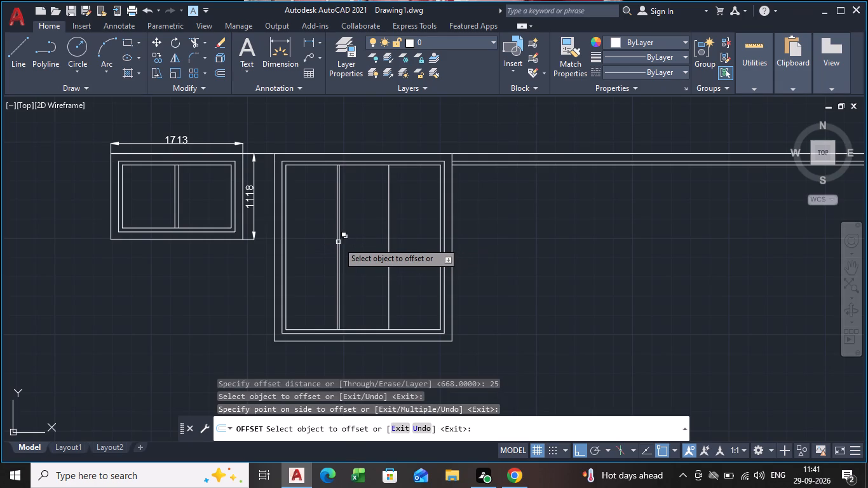
scroll(337, 242, "up", 3)
left_click(329, 238)
left_click(320, 236)
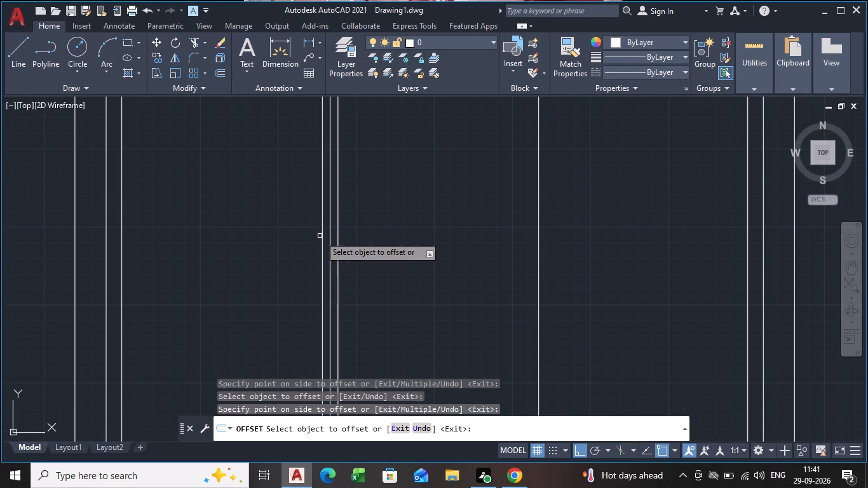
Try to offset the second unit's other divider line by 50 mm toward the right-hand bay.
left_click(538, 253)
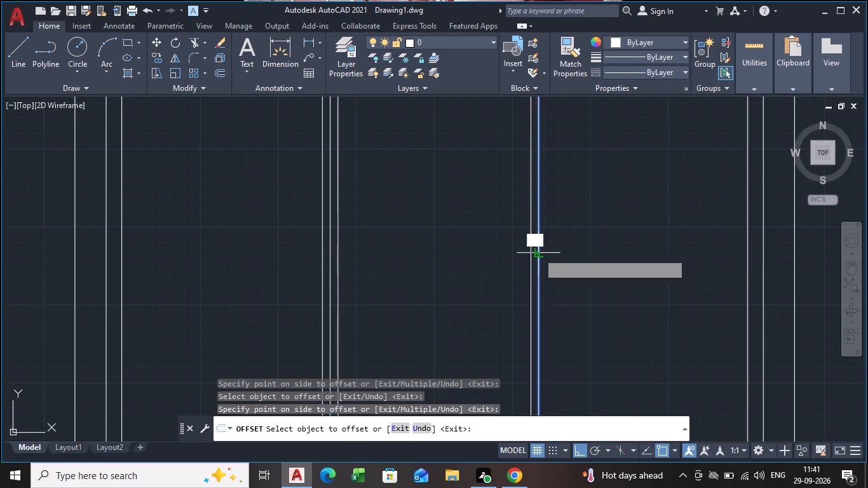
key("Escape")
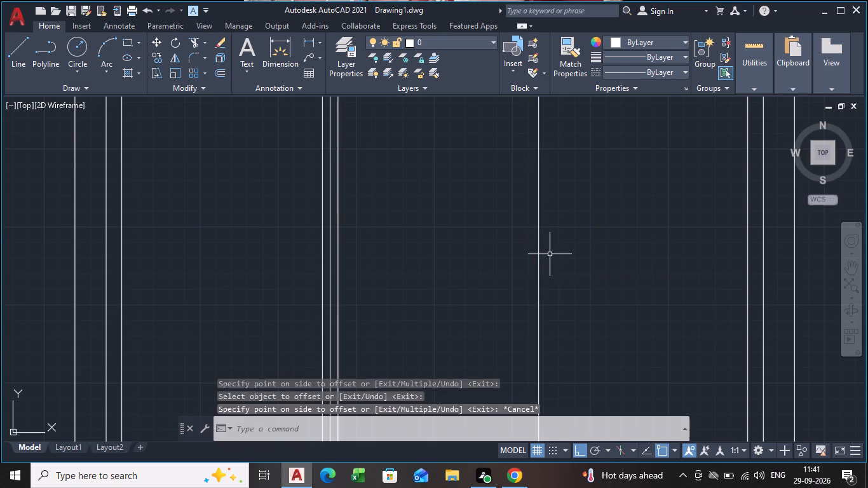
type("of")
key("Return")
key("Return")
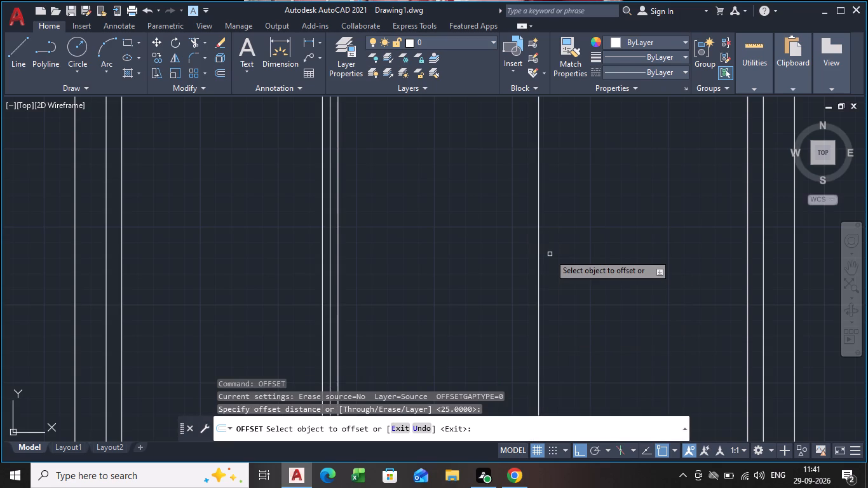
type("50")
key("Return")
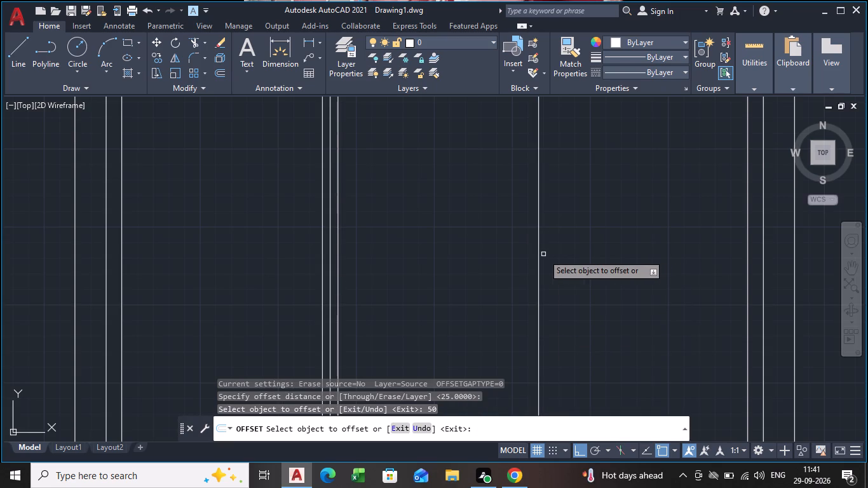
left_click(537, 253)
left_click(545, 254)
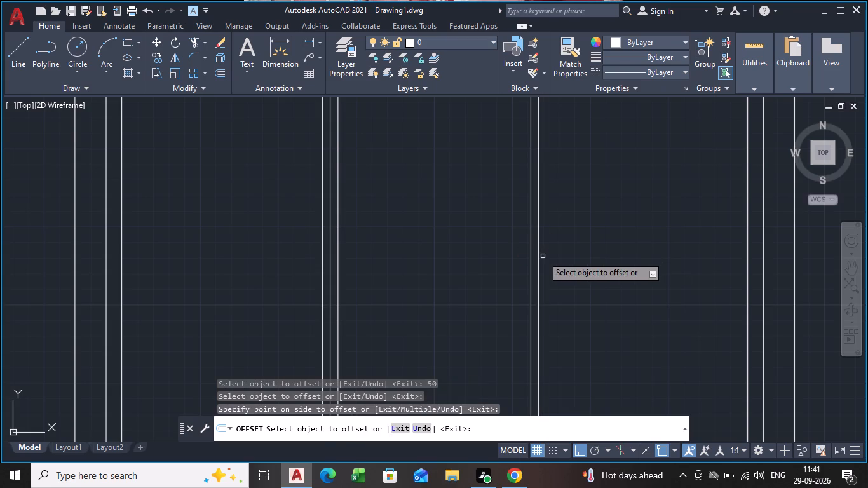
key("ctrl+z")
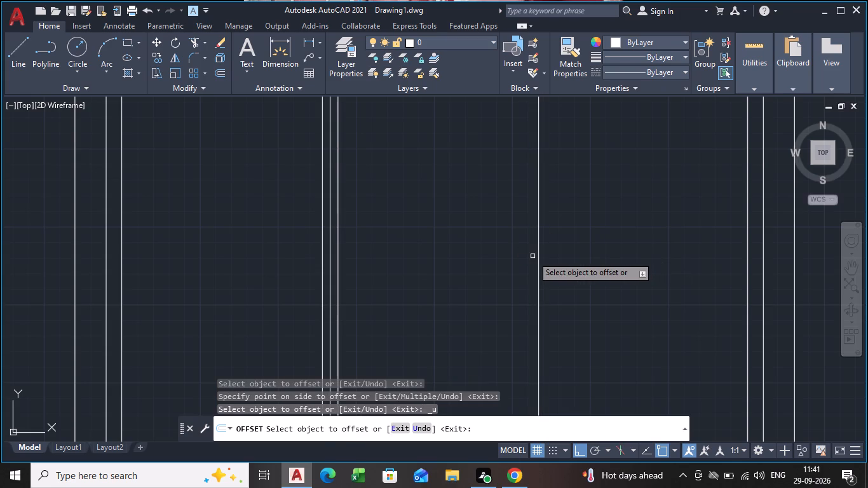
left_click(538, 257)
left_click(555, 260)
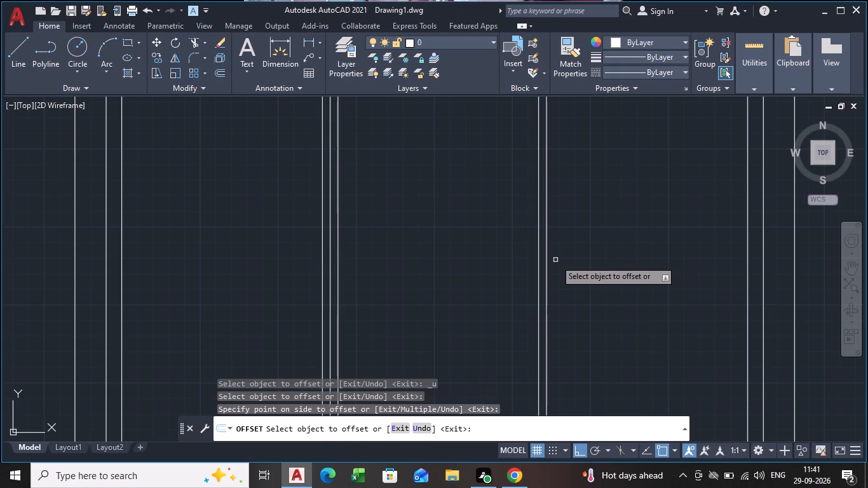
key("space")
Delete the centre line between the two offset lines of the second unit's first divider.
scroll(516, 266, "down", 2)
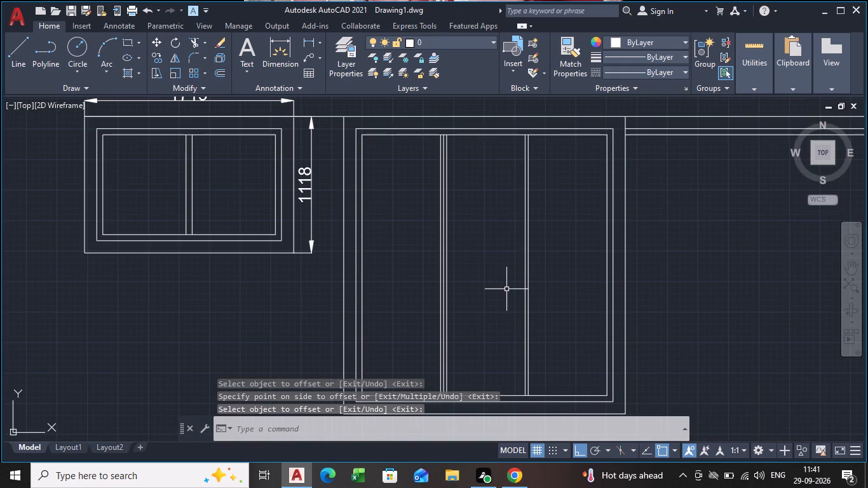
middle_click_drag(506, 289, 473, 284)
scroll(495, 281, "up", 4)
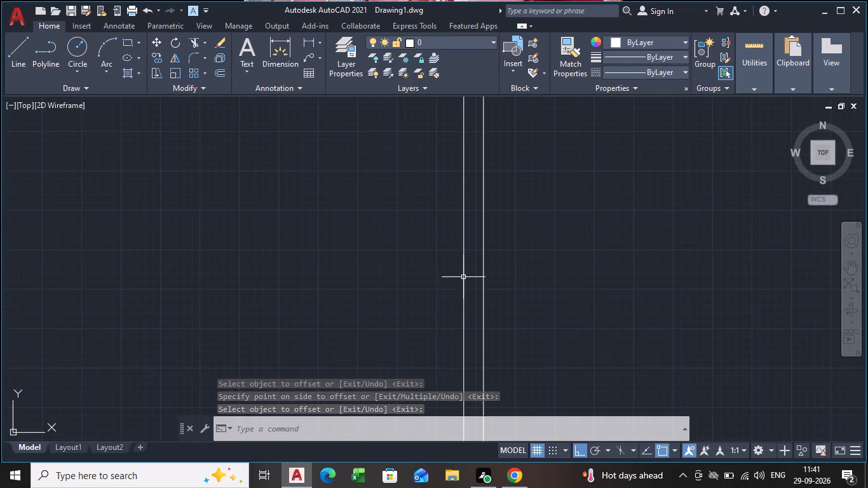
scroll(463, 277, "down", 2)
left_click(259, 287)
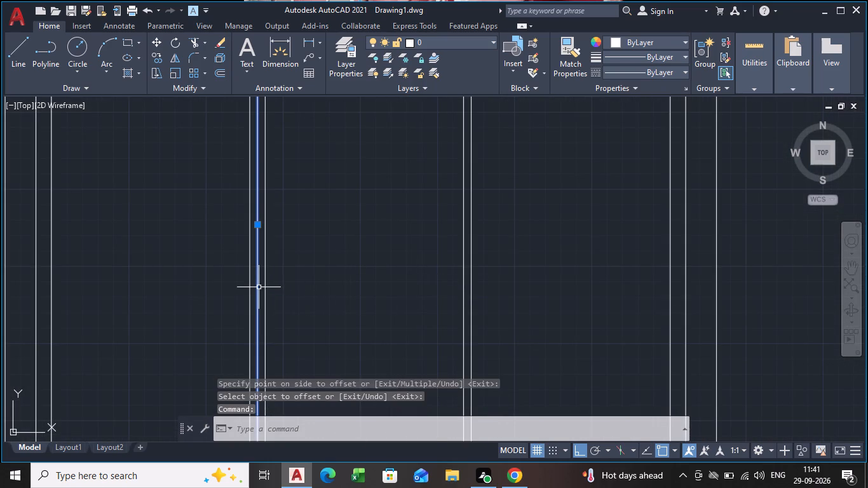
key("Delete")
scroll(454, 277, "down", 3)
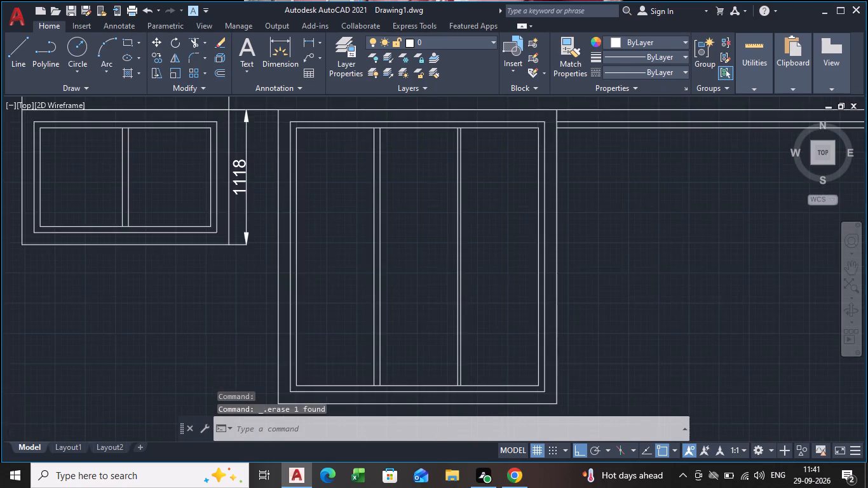
Measure the thickness of both dividers and the bay widths in the second unit with the quick measuring tool.
scroll(457, 271, "up", 1)
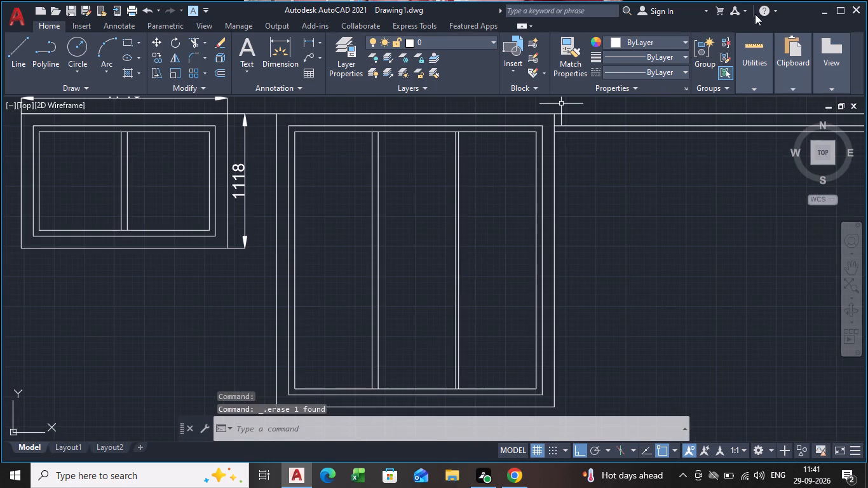
left_click(761, 36)
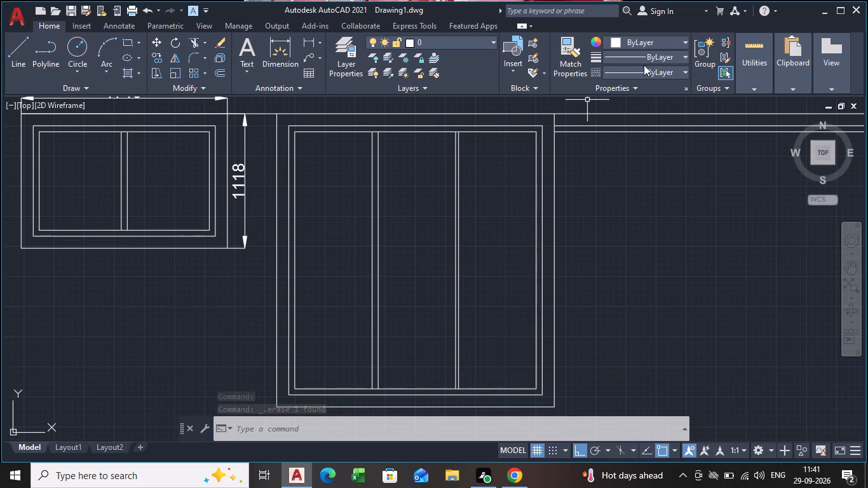
left_click(750, 50)
left_click(763, 104)
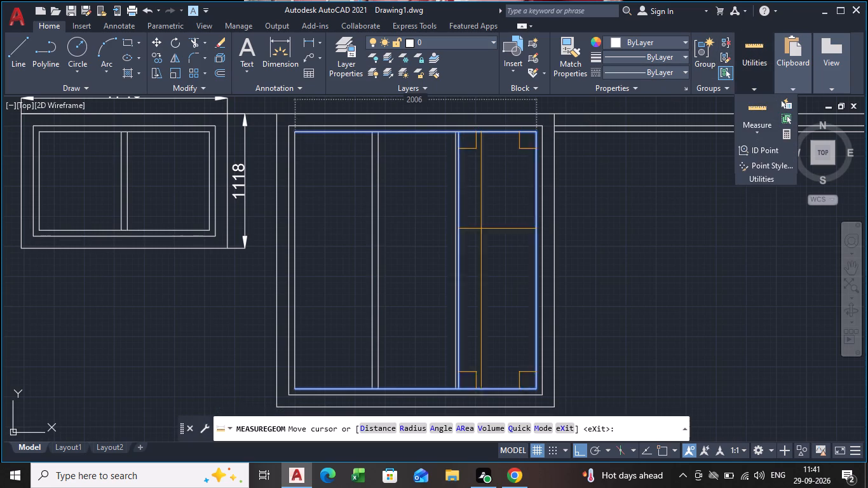
scroll(373, 248, "up", 4)
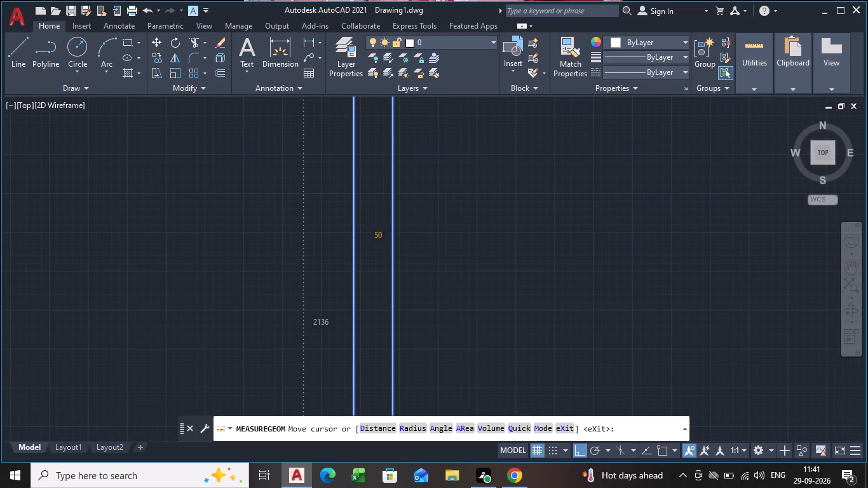
scroll(413, 236, "down", 5)
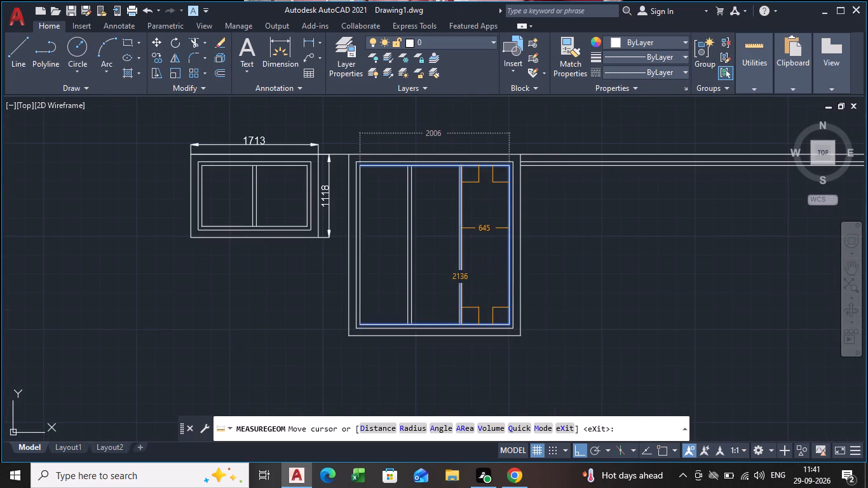
scroll(461, 228, "up", 6)
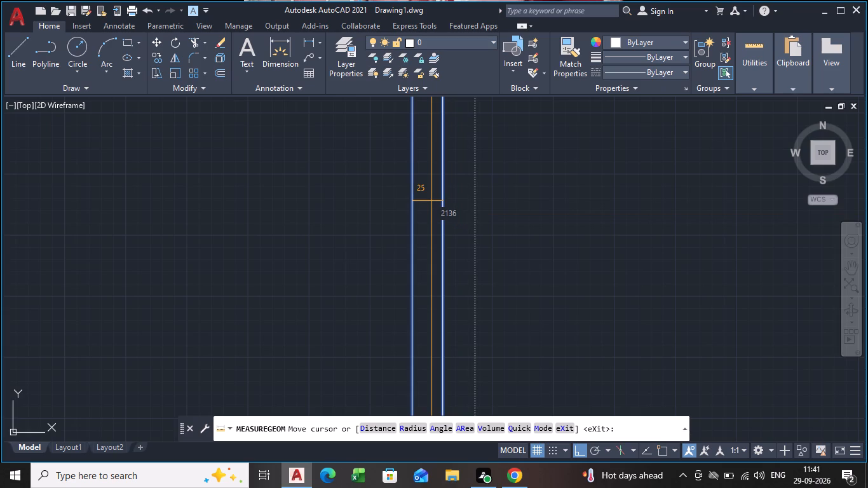
scroll(431, 201, "down", 5)
key("Escape")
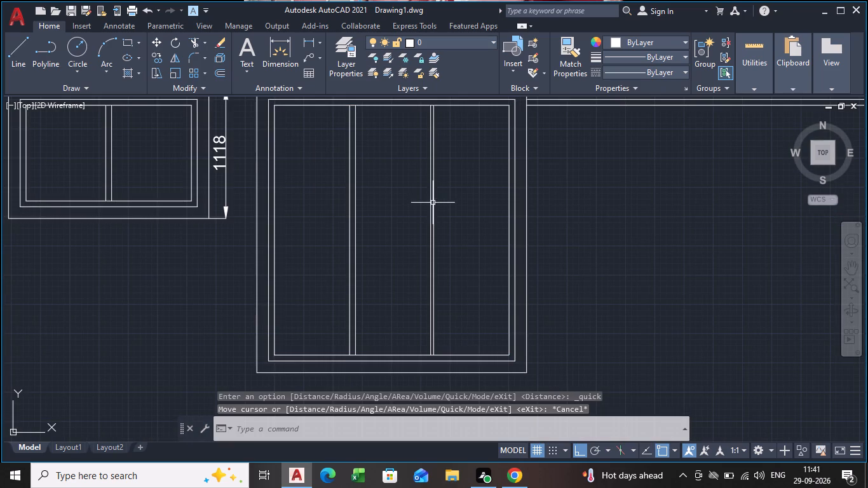
scroll(435, 205, "up", 1)
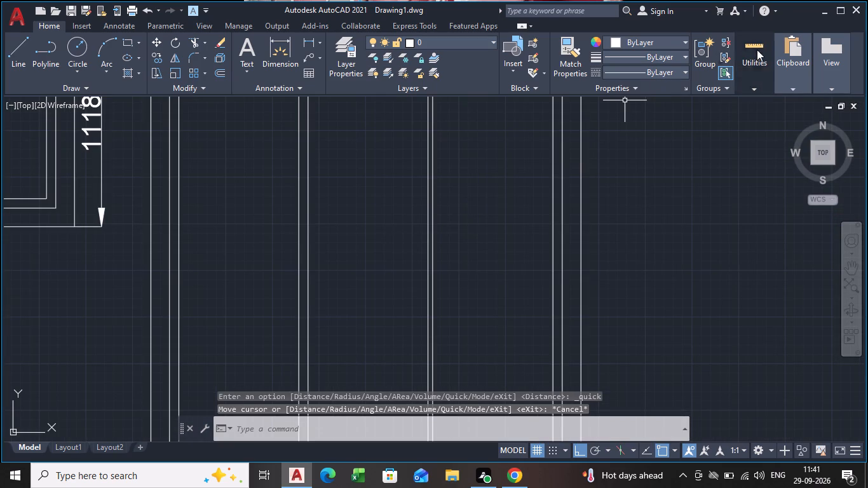
left_click(757, 49)
left_click(756, 106)
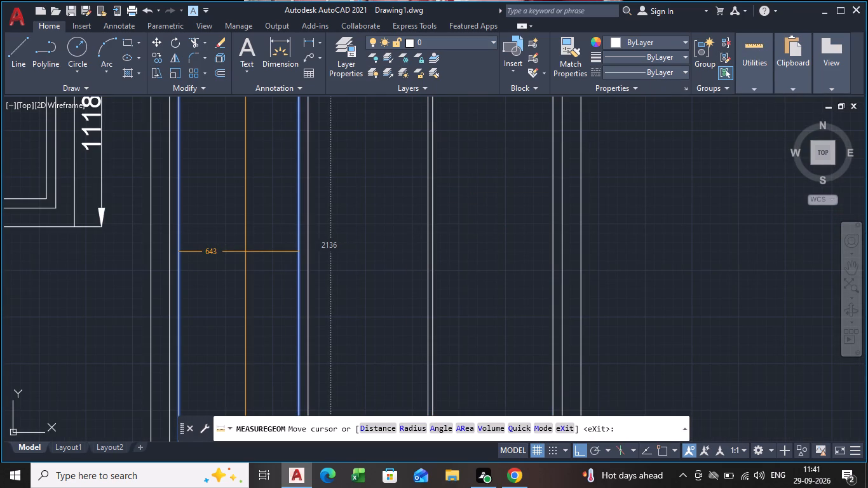
key("Escape")
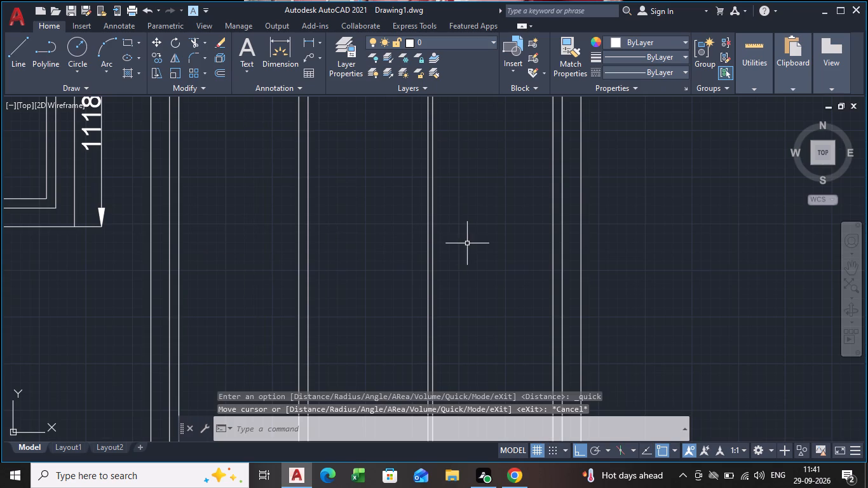
scroll(467, 243, "down", 1)
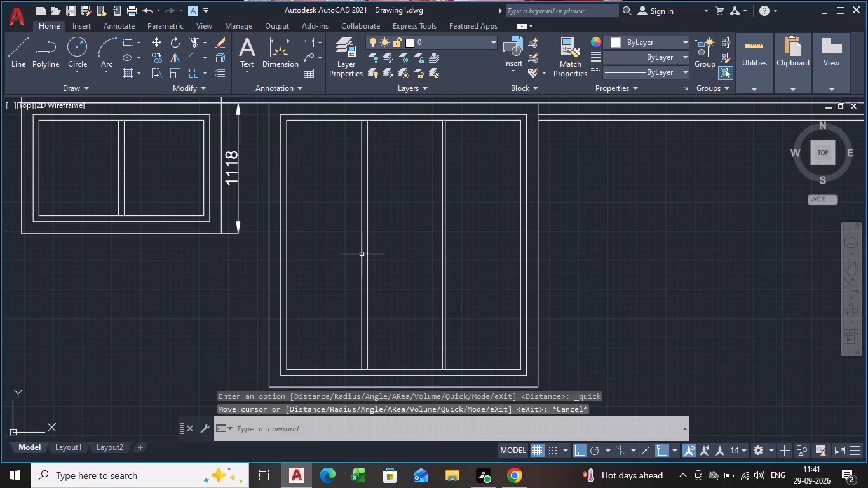
scroll(361, 255, "up", 1)
scroll(362, 257, "down", 1)
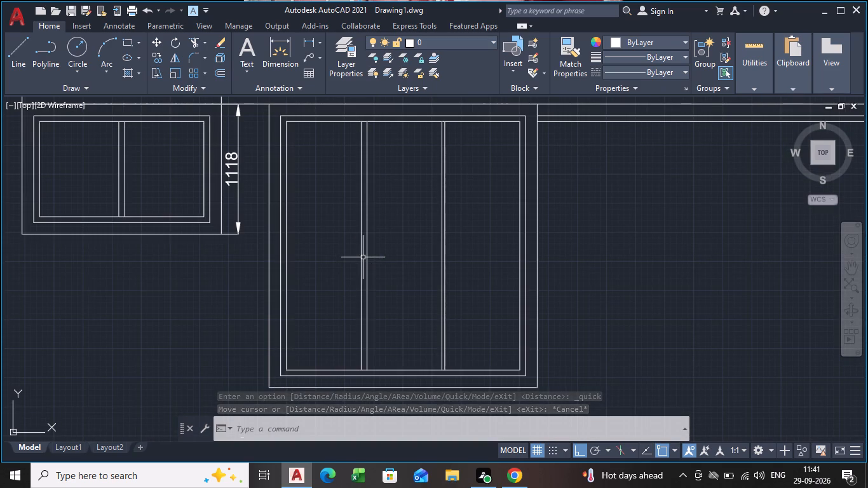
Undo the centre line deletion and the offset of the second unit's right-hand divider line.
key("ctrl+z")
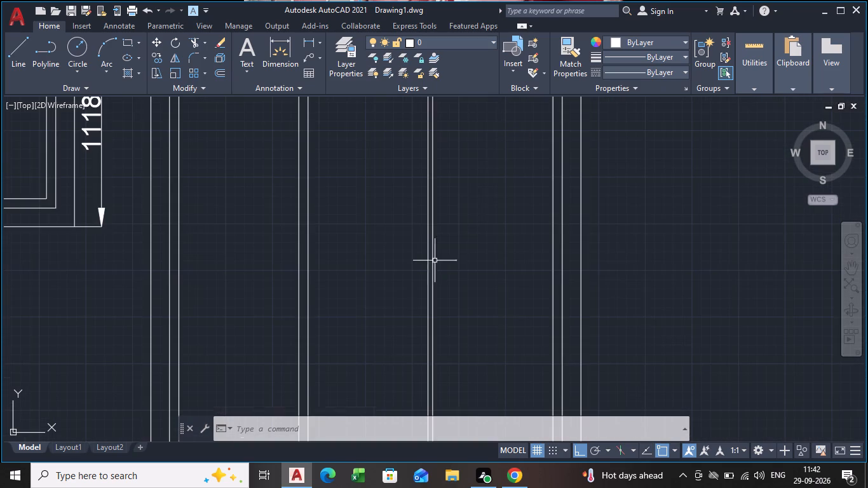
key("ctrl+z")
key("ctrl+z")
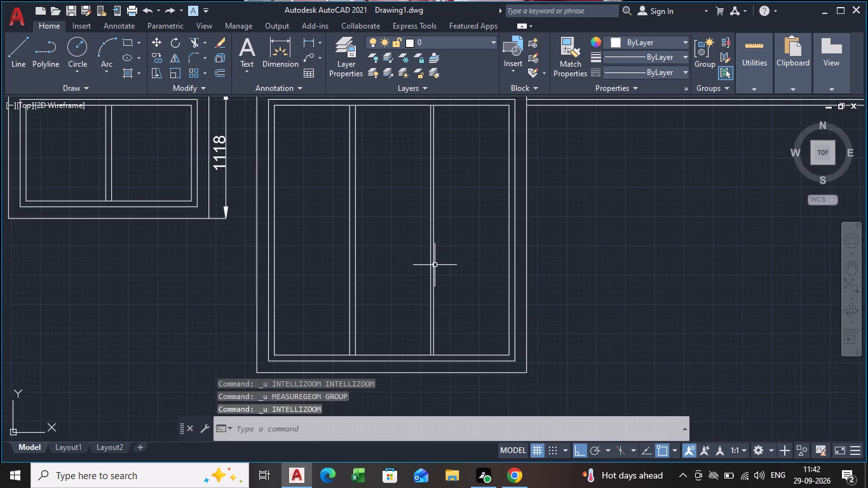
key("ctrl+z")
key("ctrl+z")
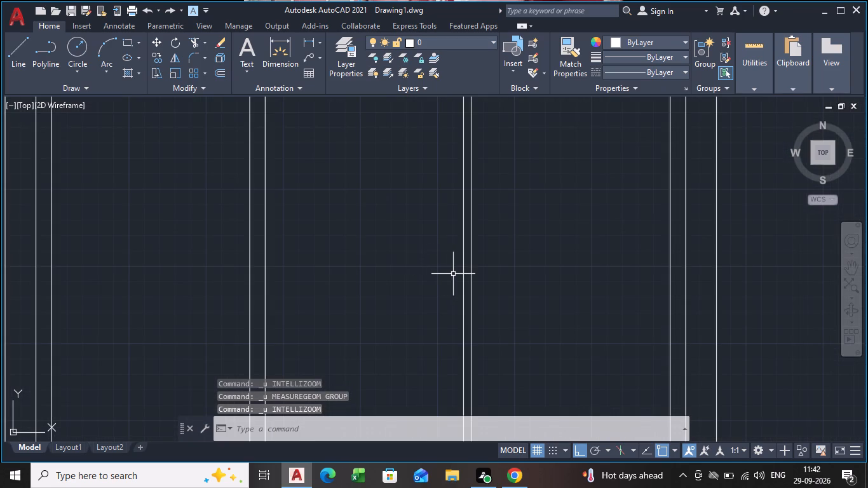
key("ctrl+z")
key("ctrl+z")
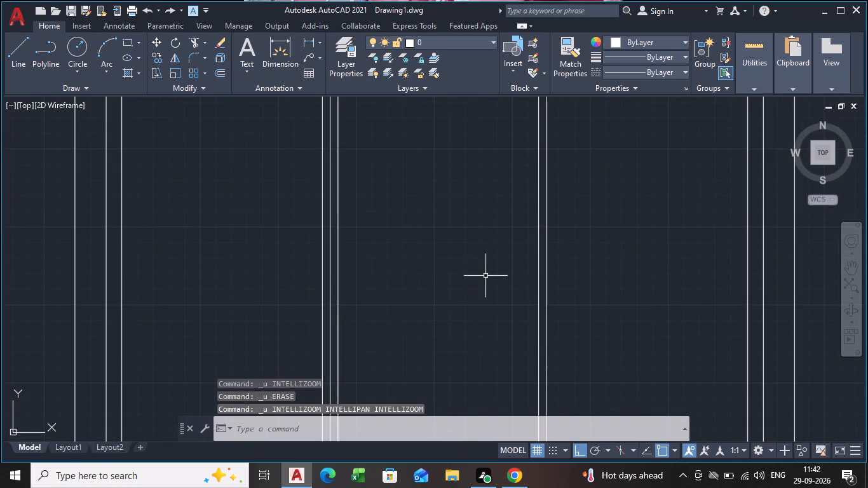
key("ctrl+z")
Offset the line of the second unit's right-hand divider by 50 mm toward the right-hand bay.
key("o")
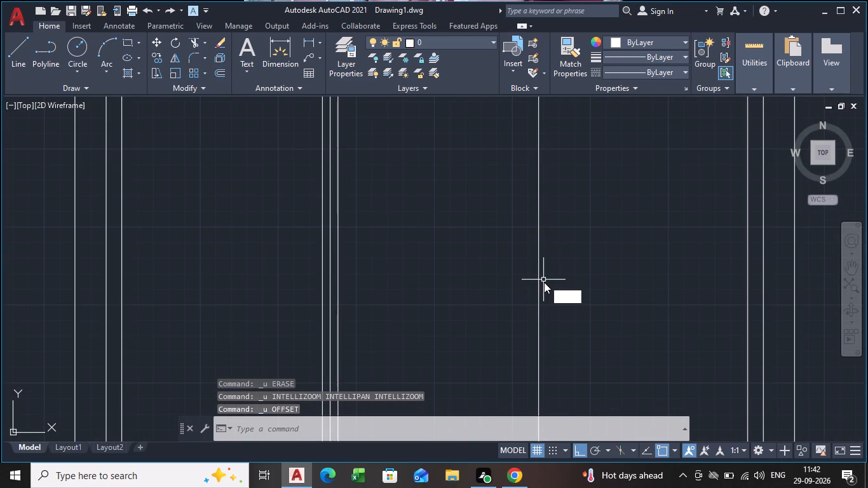
key("f")
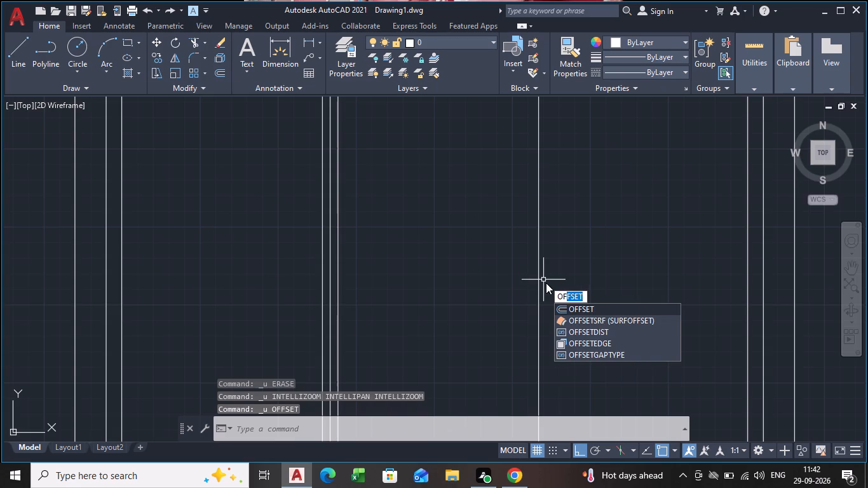
key("Return")
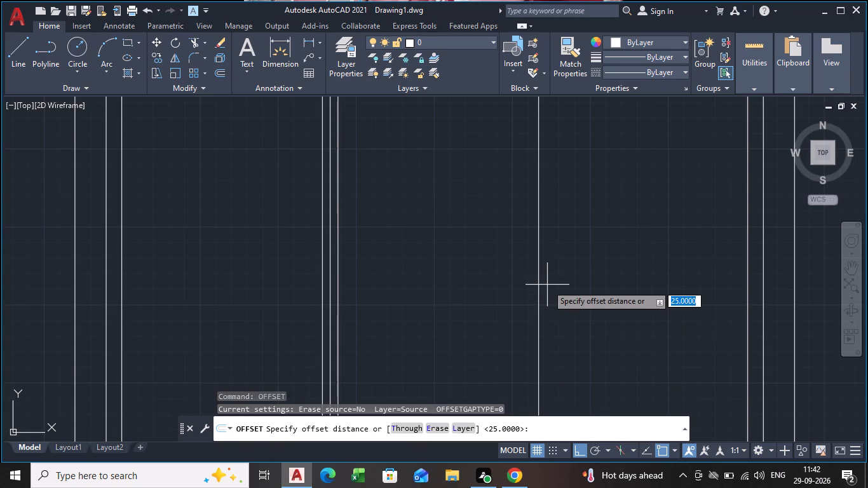
type("50")
key("Return")
left_click(539, 286)
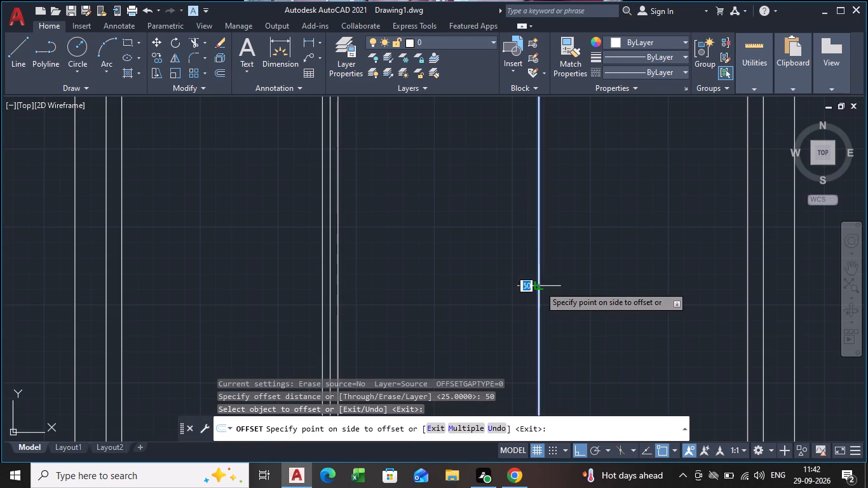
left_click(557, 285)
key("space")
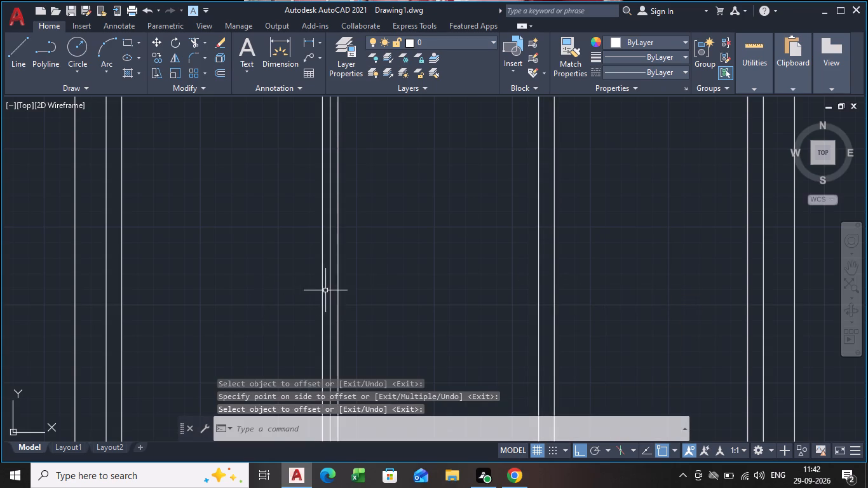
Delete the centre line between the two outer lines of the second unit's left-hand divider.
left_click(330, 290)
key("Delete")
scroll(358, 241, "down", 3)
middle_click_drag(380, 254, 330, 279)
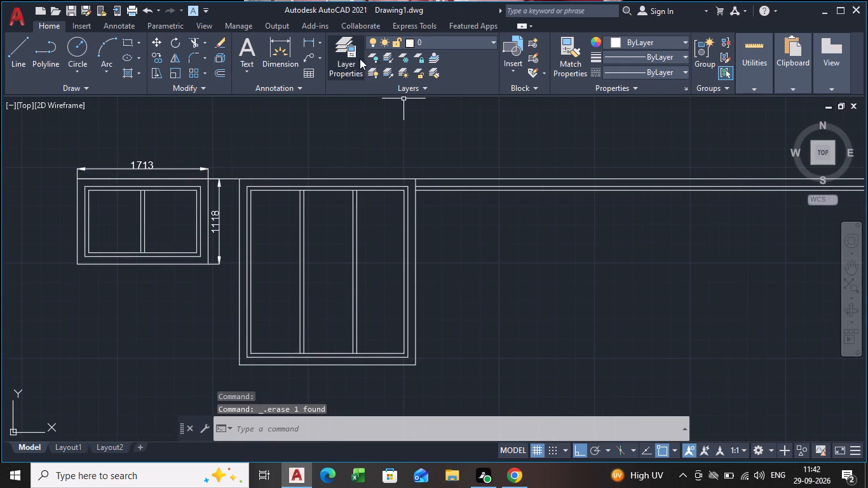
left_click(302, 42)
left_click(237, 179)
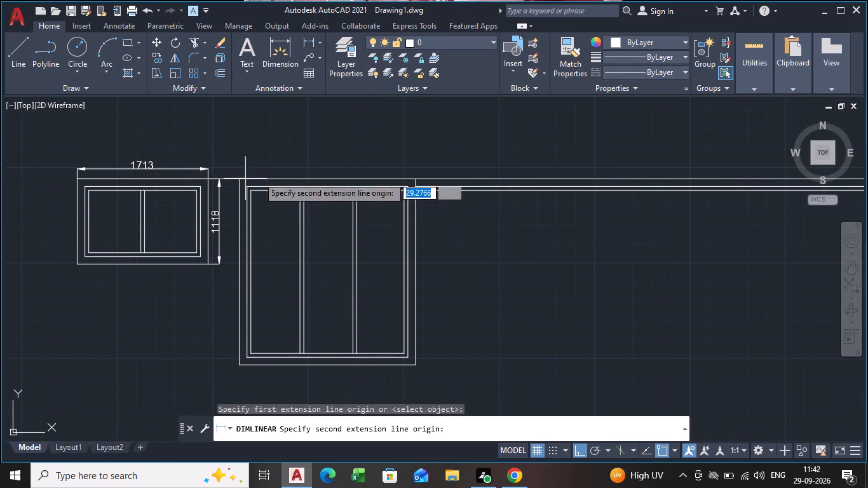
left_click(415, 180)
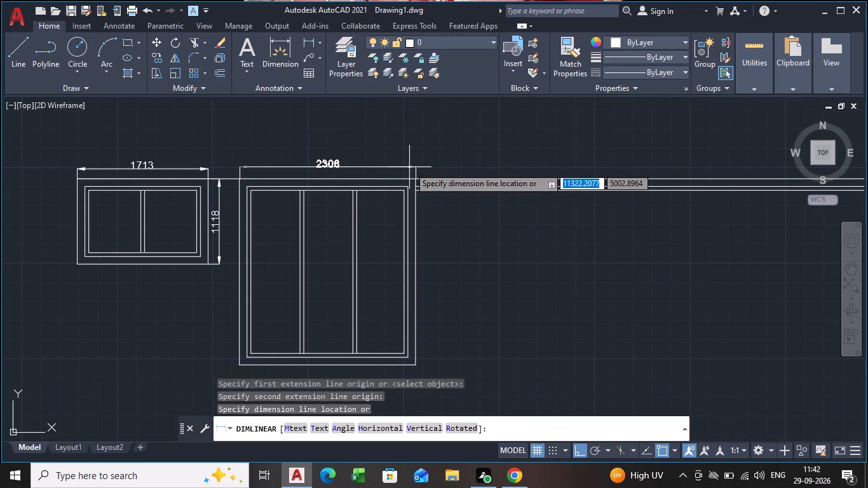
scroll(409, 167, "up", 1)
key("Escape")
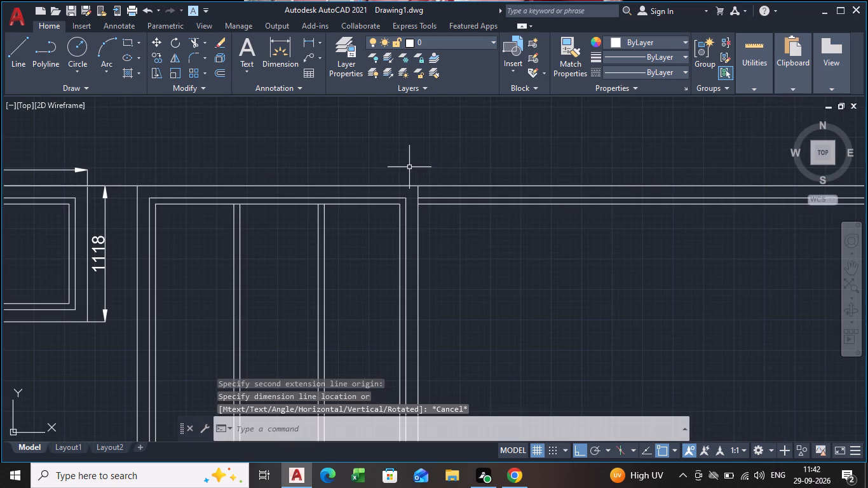
Add a linear dimension for the second unit's overall width, placed just above its top edge.
left_click(308, 41)
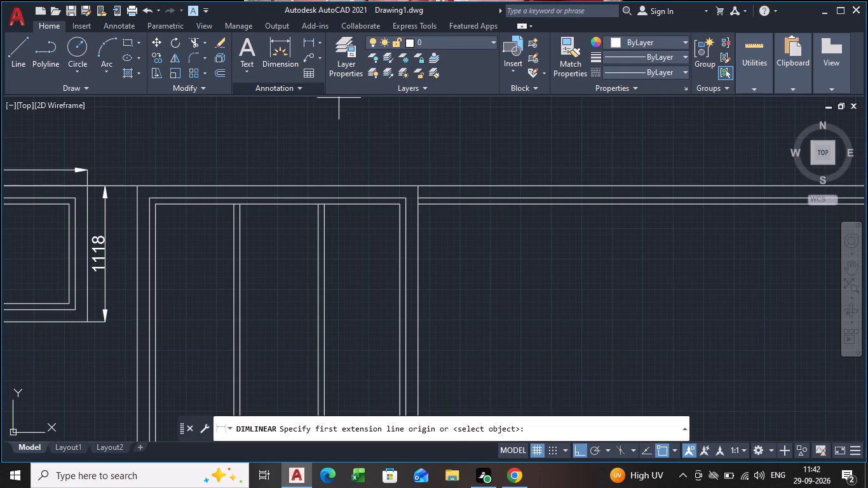
left_click(136, 183)
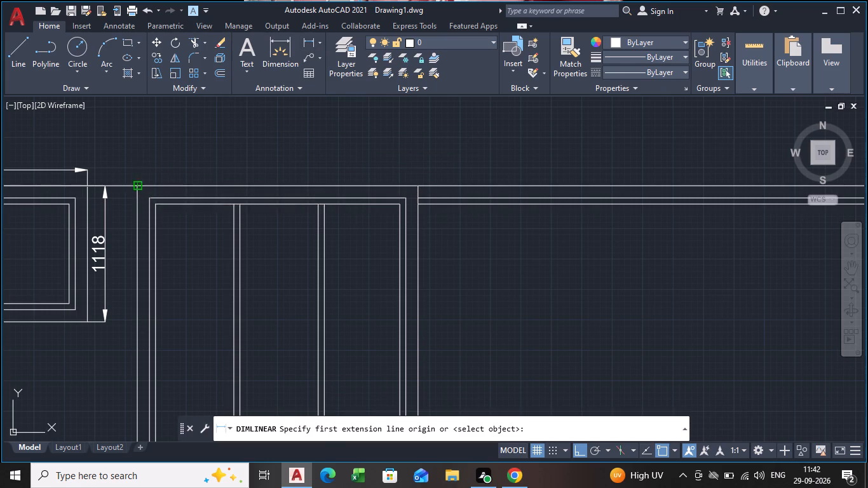
left_click(417, 184)
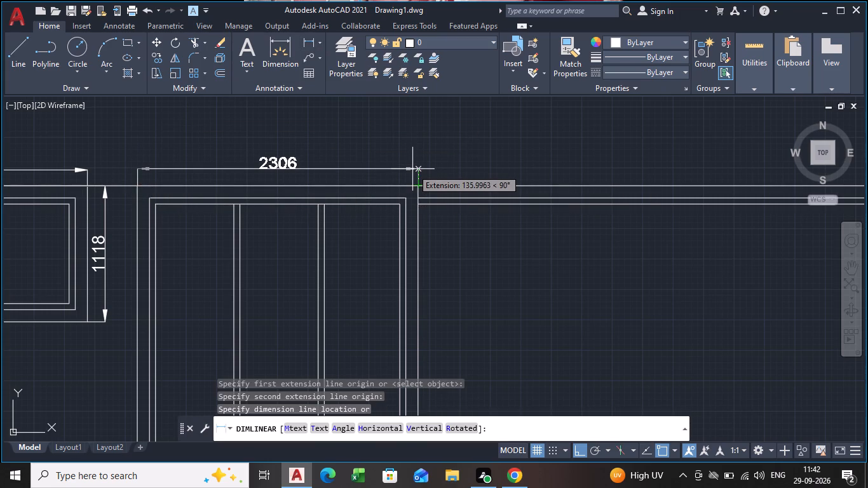
left_click(413, 169)
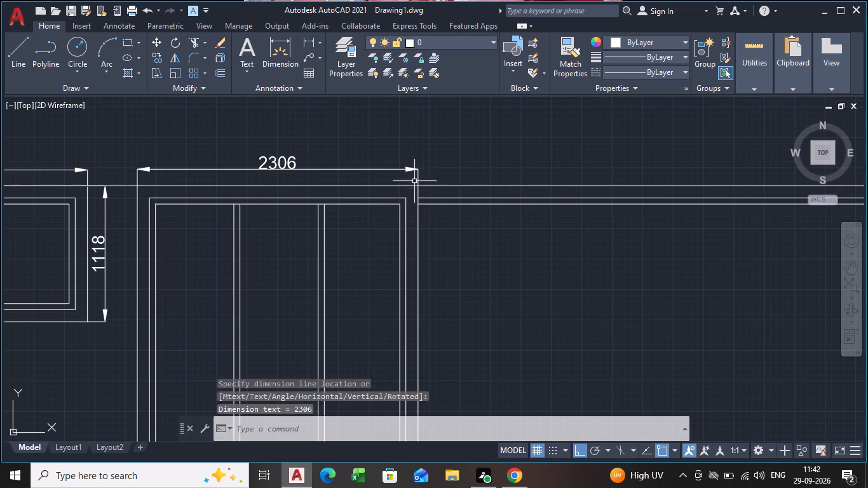
Add a vertical linear dimension for the second unit's overall height, placed just outside its right edge.
key("space")
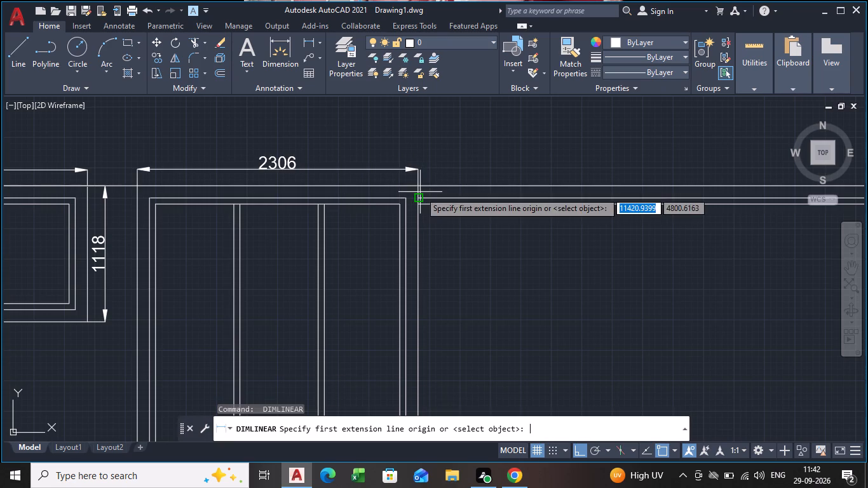
left_click(415, 185)
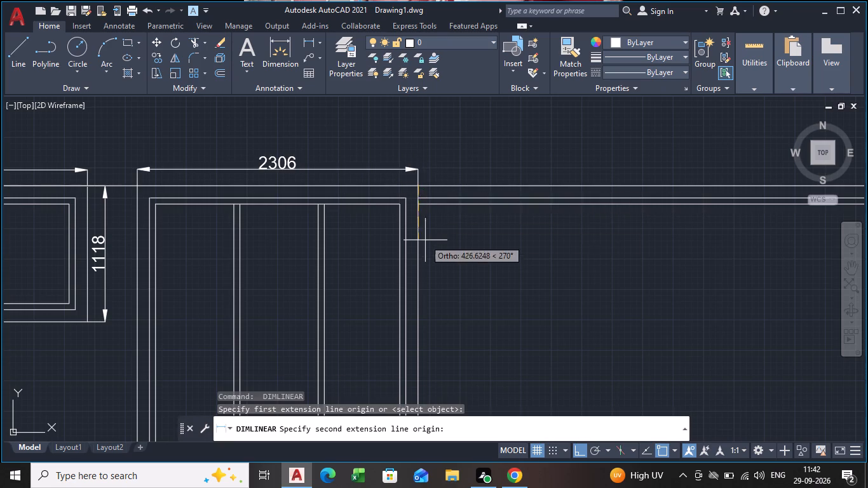
scroll(426, 243, "down", 4)
middle_click_drag(424, 259, 379, 142)
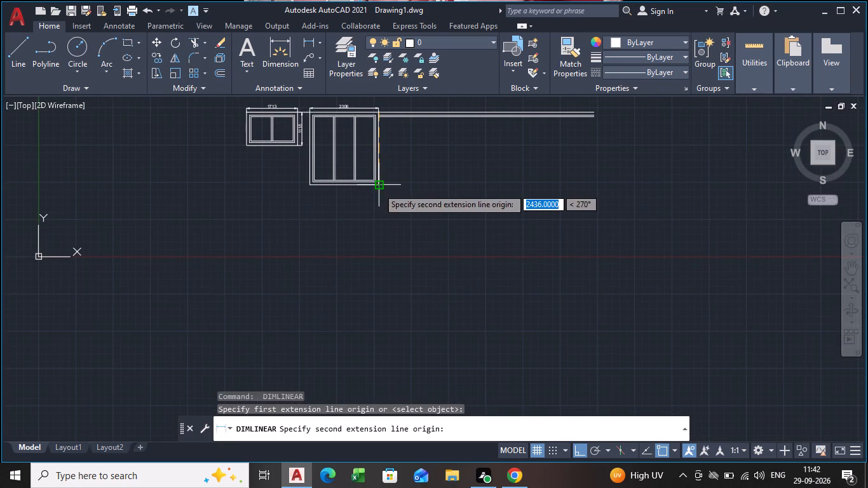
scroll(378, 188, "up", 5)
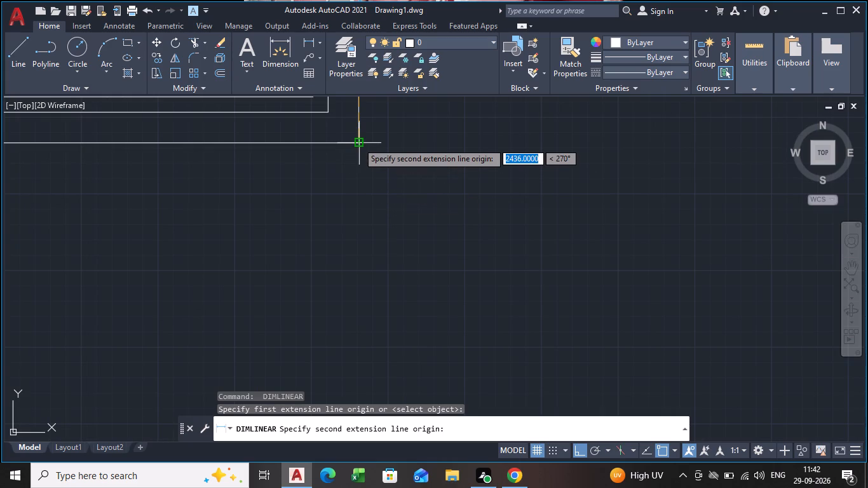
left_click(358, 142)
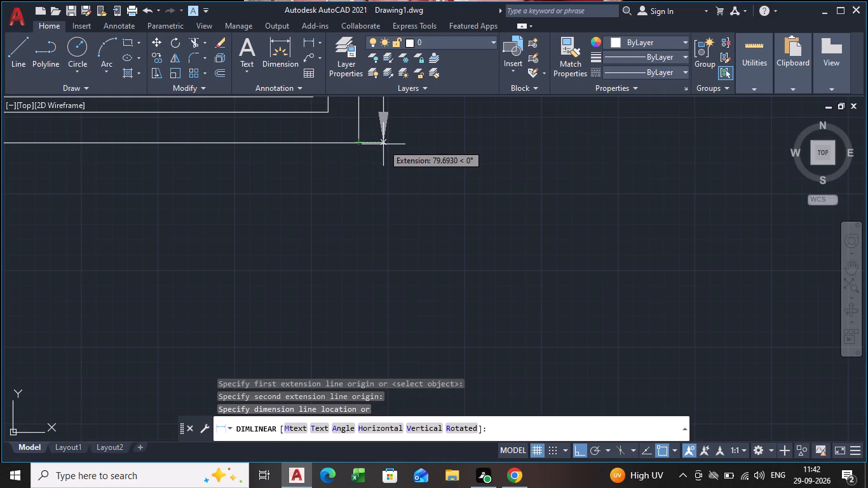
middle_click_drag(381, 144, 408, 311)
scroll(407, 311, "down", 1)
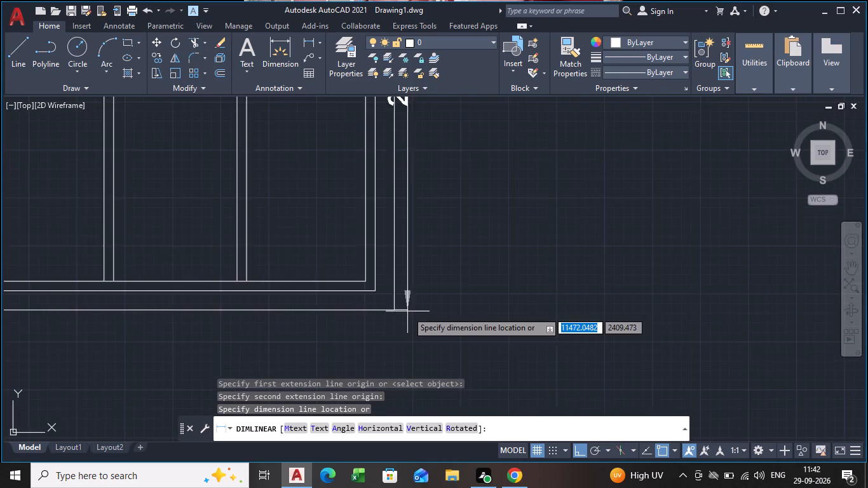
scroll(407, 311, "down", 1)
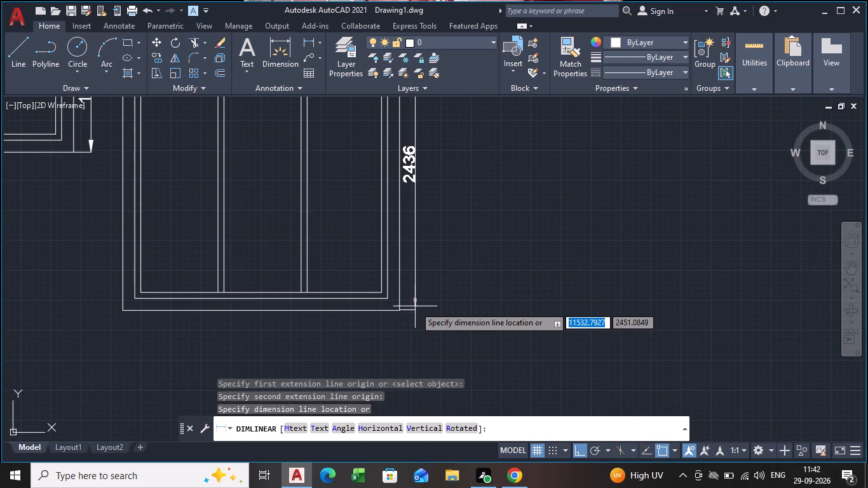
left_click(416, 306)
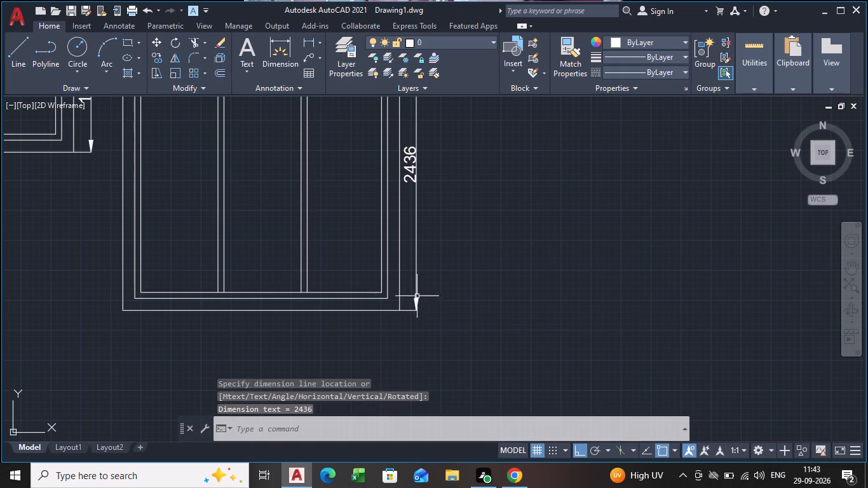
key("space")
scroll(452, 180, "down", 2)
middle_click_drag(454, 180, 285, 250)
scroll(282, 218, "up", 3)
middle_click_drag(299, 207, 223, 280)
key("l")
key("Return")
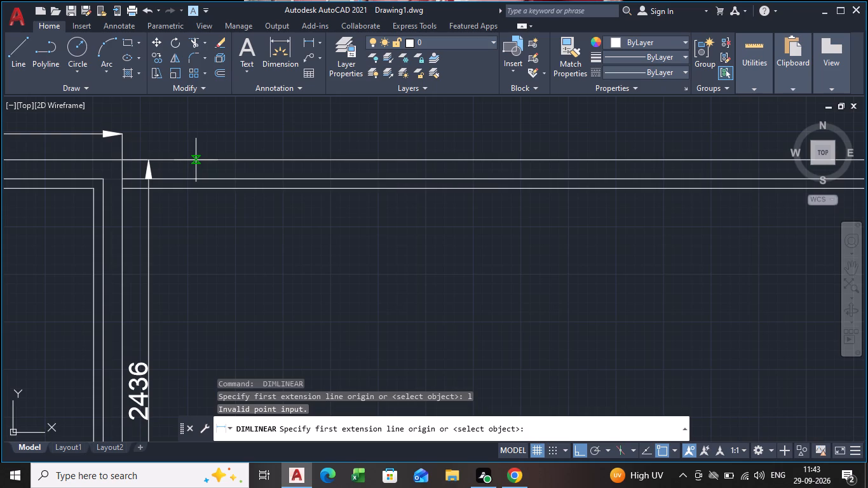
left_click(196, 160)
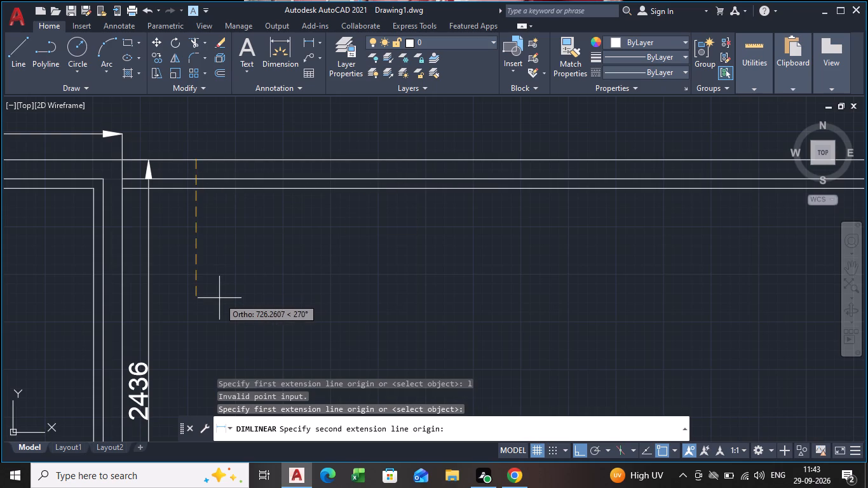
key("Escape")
Draw the third unit's outline from the top line right of the second unit: 608 mm down, 1051 mm across, and back up.
key("l")
key("Return")
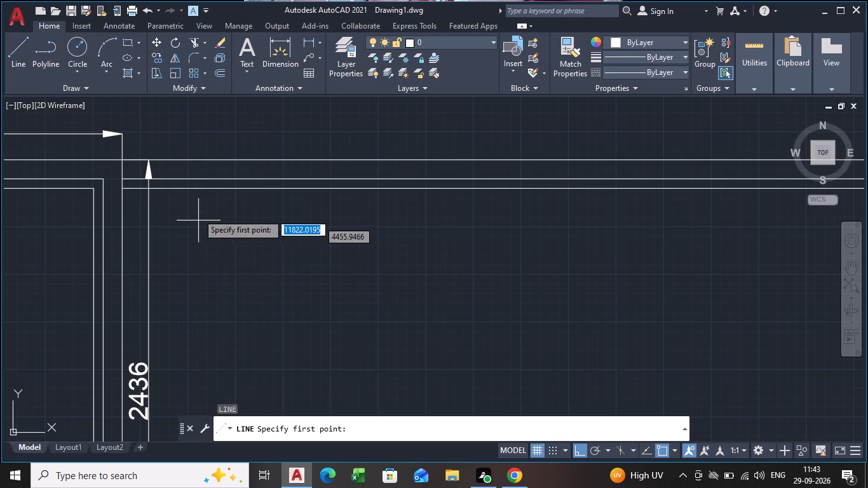
left_click(198, 161)
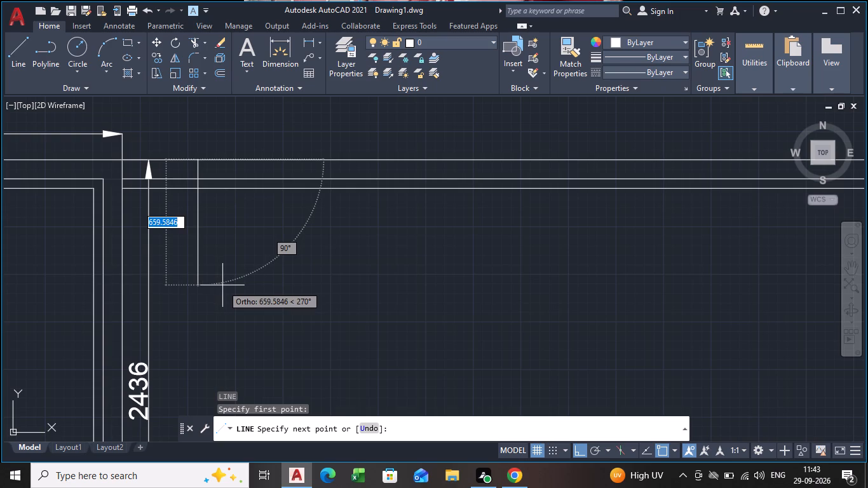
type("608")
key("Return")
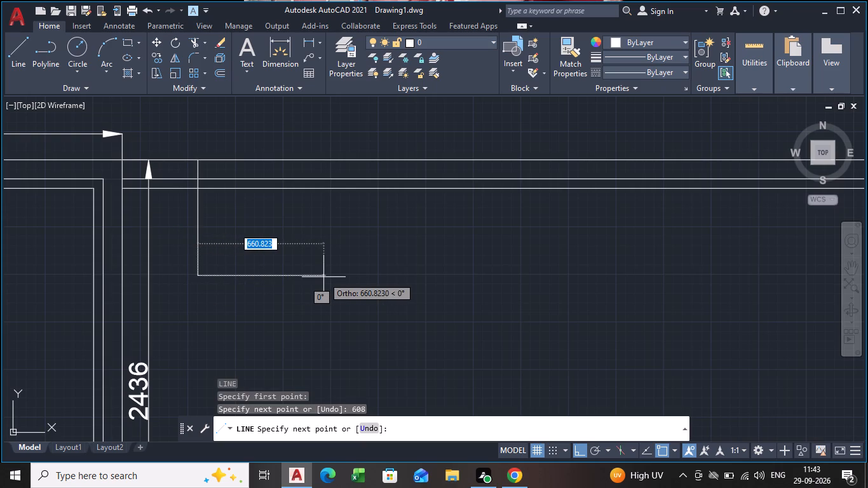
key("1")
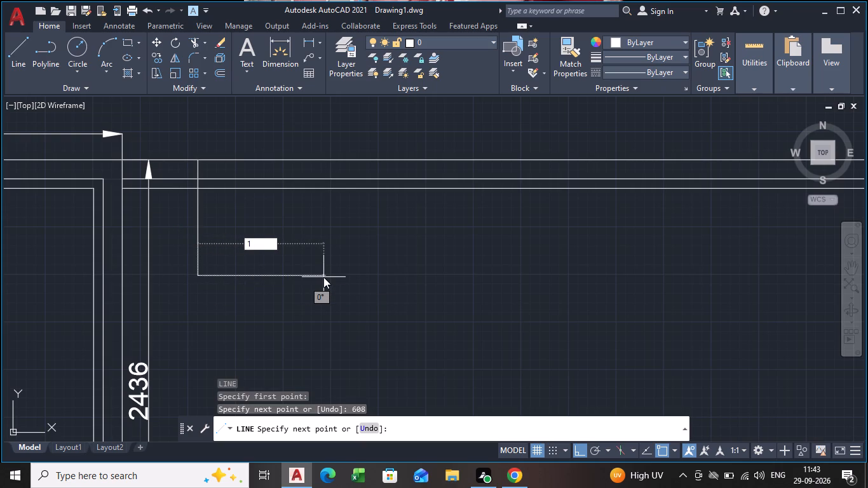
type("051")
key("Return")
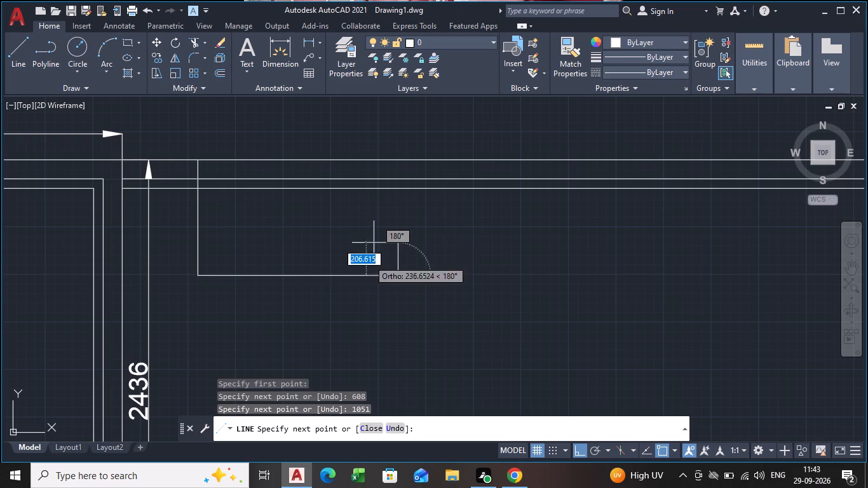
left_click(398, 162)
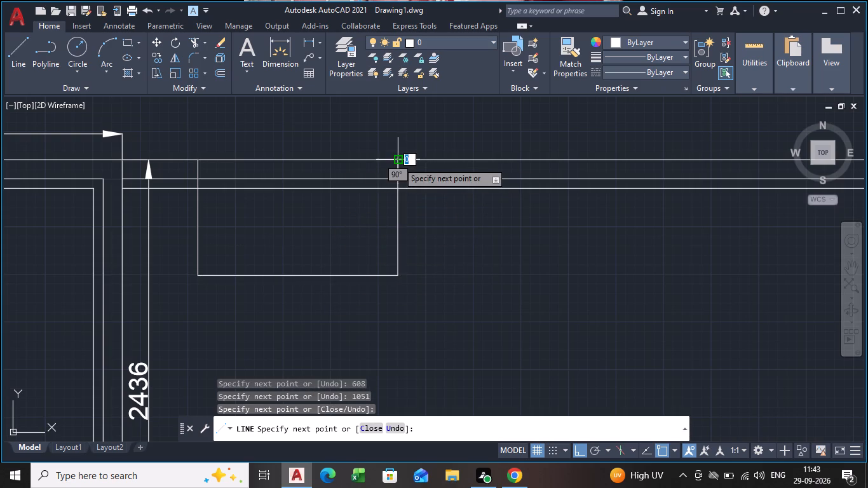
key("space")
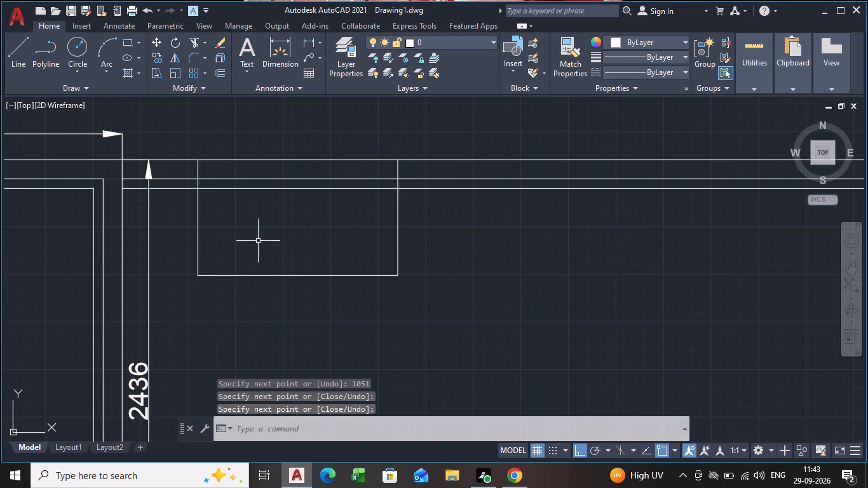
Offset the left, bottom and right lines of the third unit's outline 100 mm inward.
scroll(257, 240, "up", 1)
type("of")
key("Return")
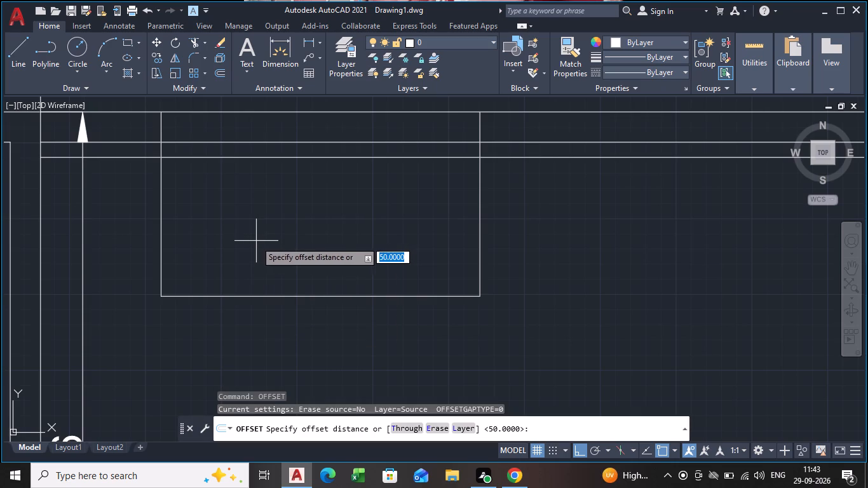
key("1")
type("00")
key("Return")
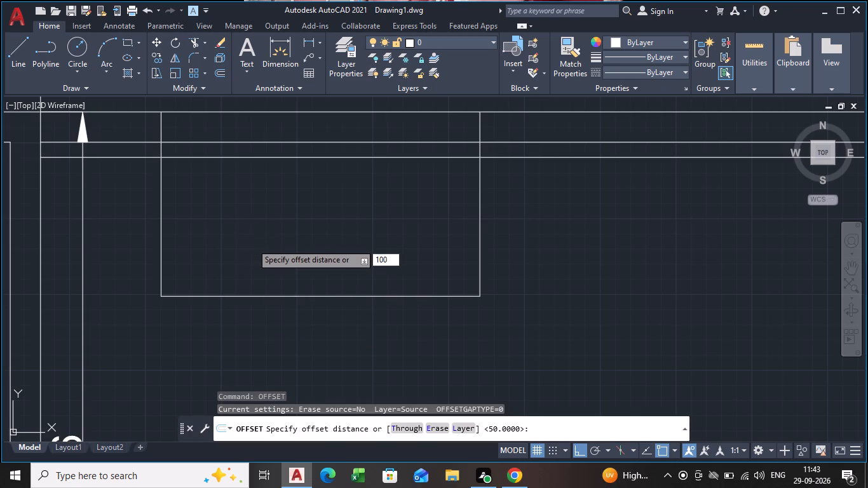
left_click(160, 238)
left_click(177, 240)
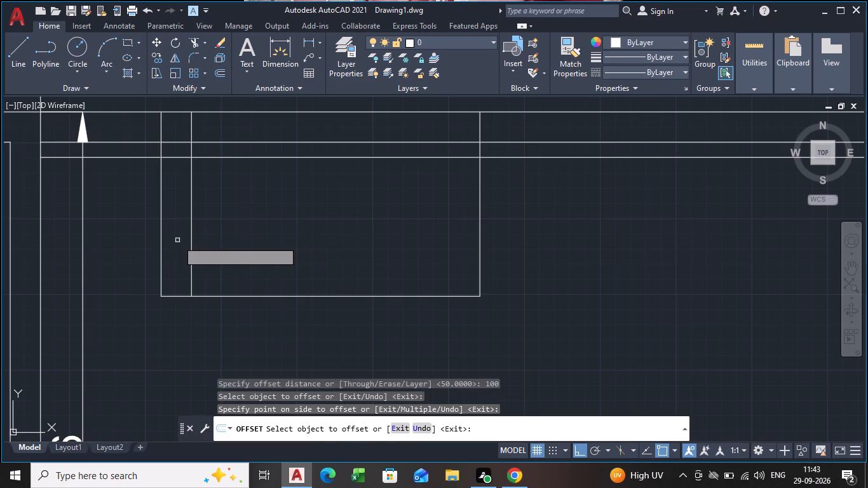
left_click(201, 297)
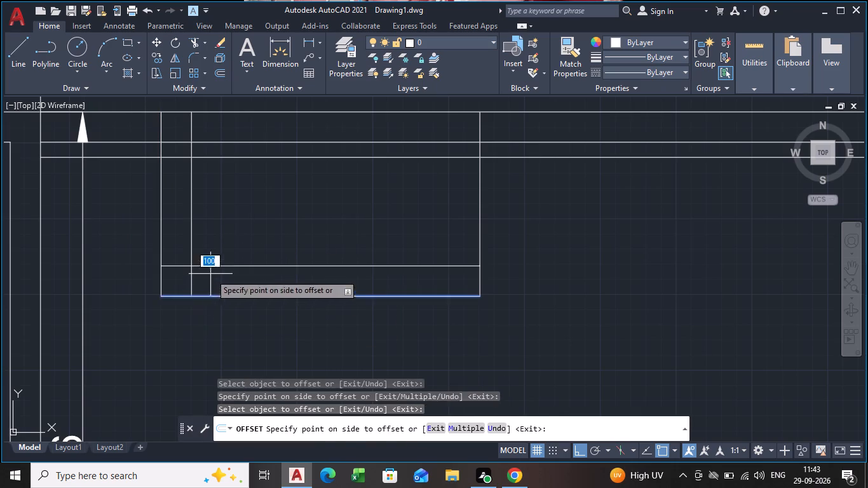
left_click(210, 274)
left_click(480, 204)
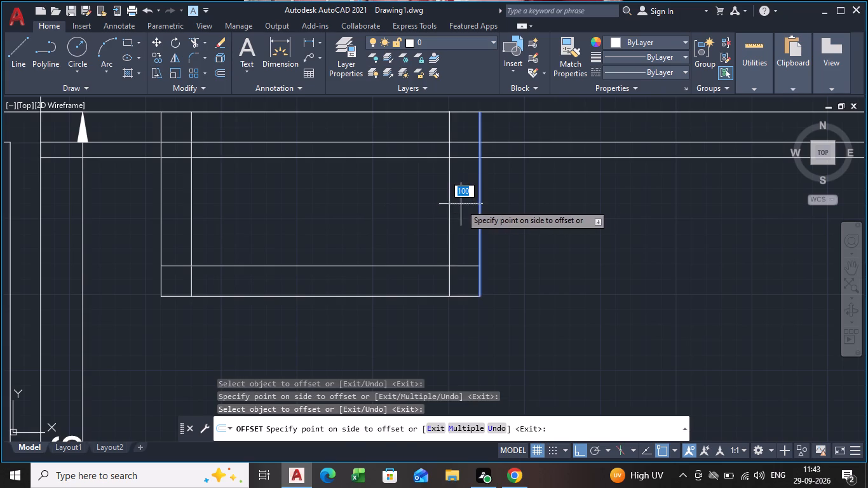
left_click(459, 203)
key("space")
Offset the third unit's three new inner lines another 50 mm inward.
type("of")
key("Return")
type("50")
key("Return")
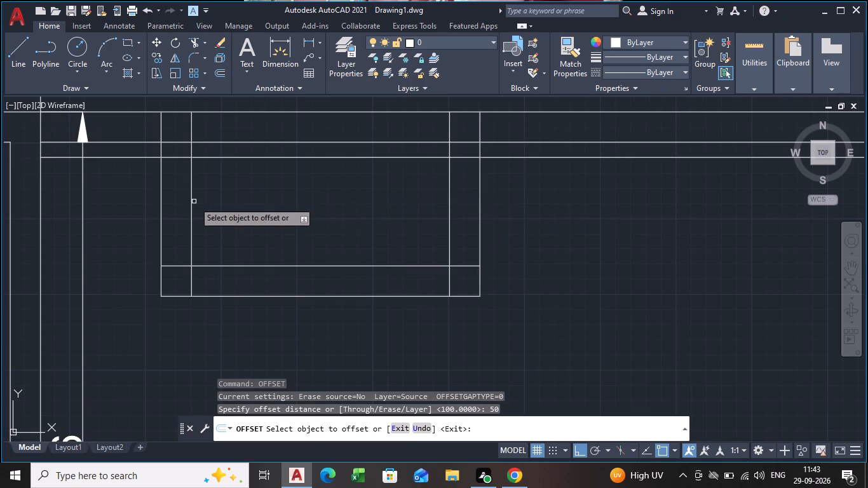
left_click(191, 200)
left_click(203, 200)
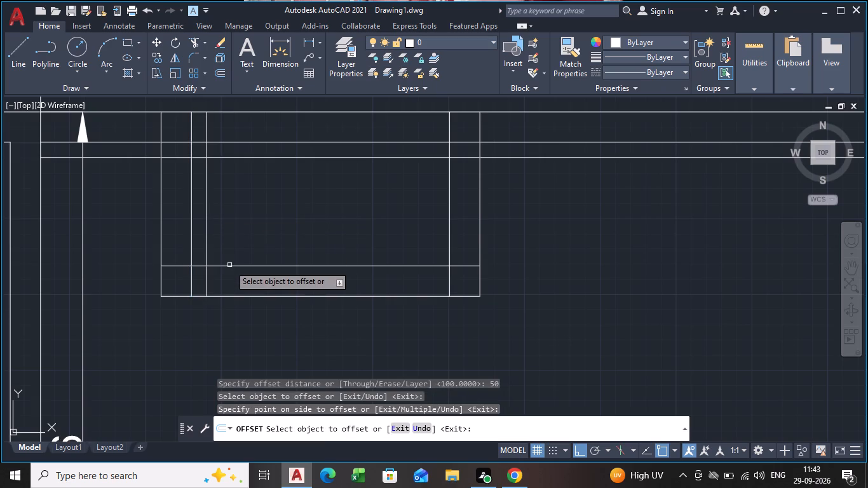
left_click(229, 265)
left_click(231, 251)
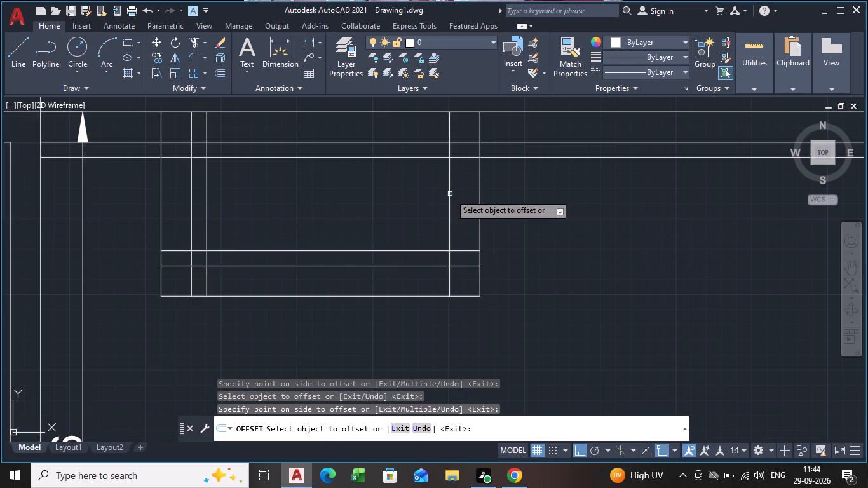
left_click(450, 194)
left_click(420, 192)
key("space")
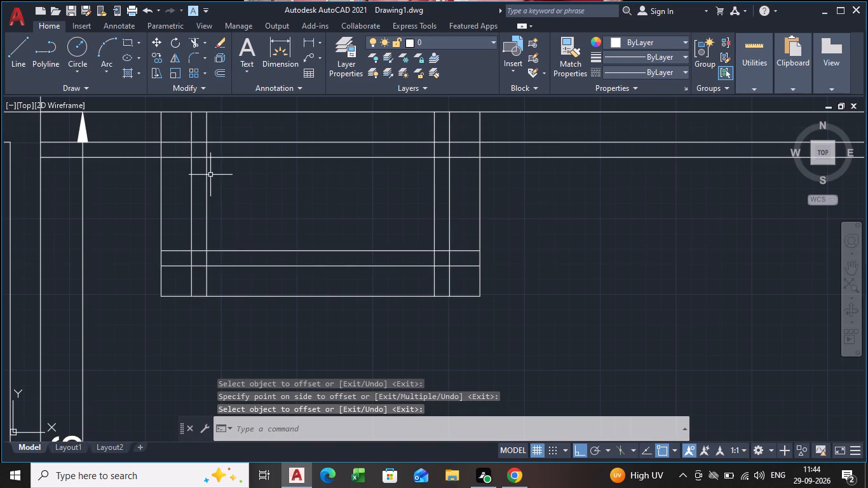
Trim the double lines left of the third unit and all line ends crossing its 100 mm border, leaving a closed outer frame rectangle.
type("tr")
key("Return")
left_click(141, 136)
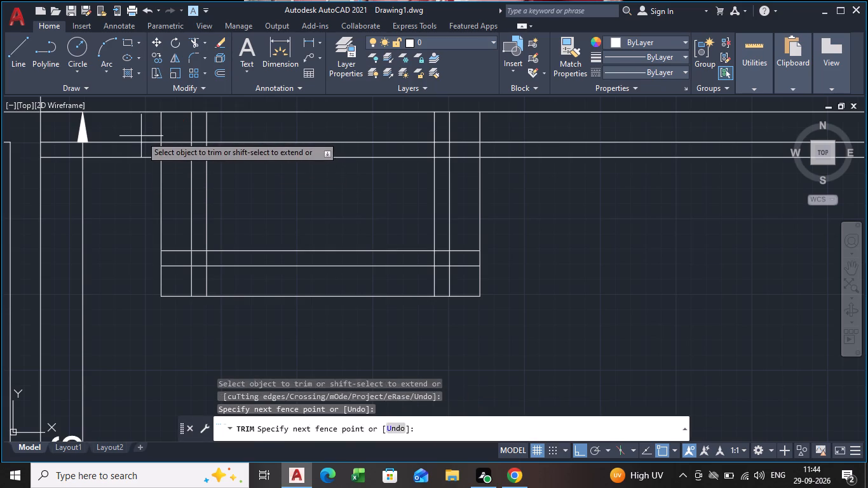
left_click(142, 166)
left_click(178, 131)
left_click(176, 172)
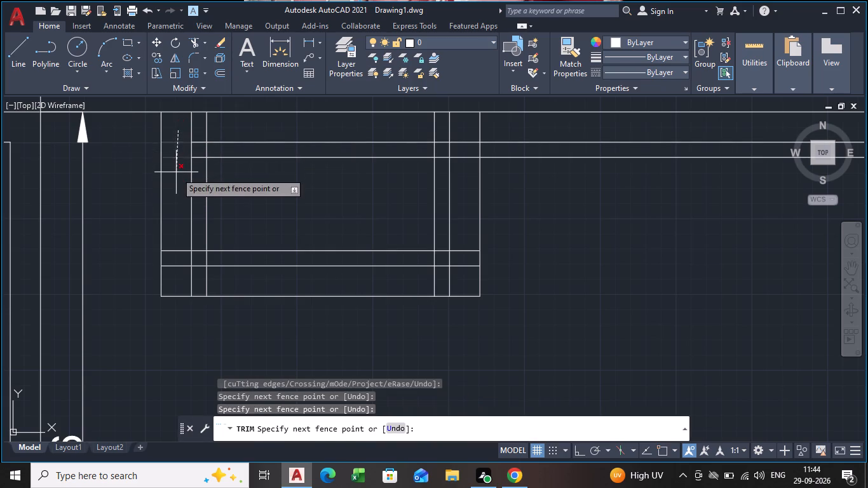
left_click(179, 241)
left_click(184, 281)
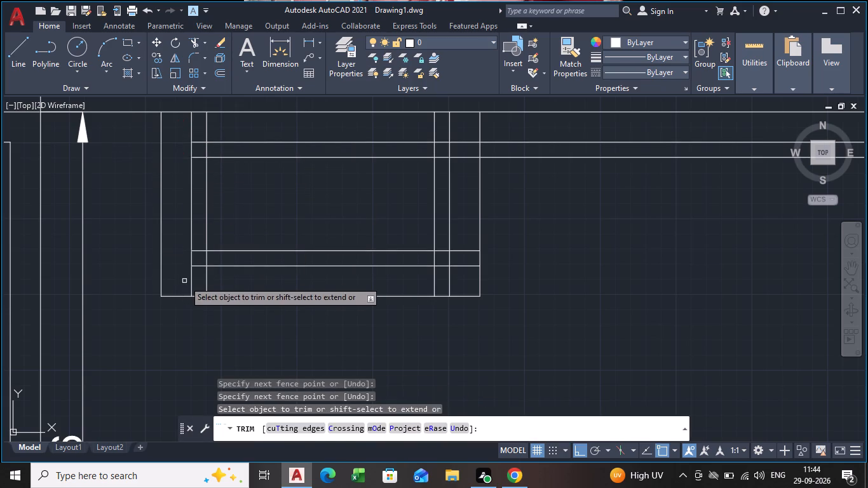
left_click(182, 279)
left_click(222, 283)
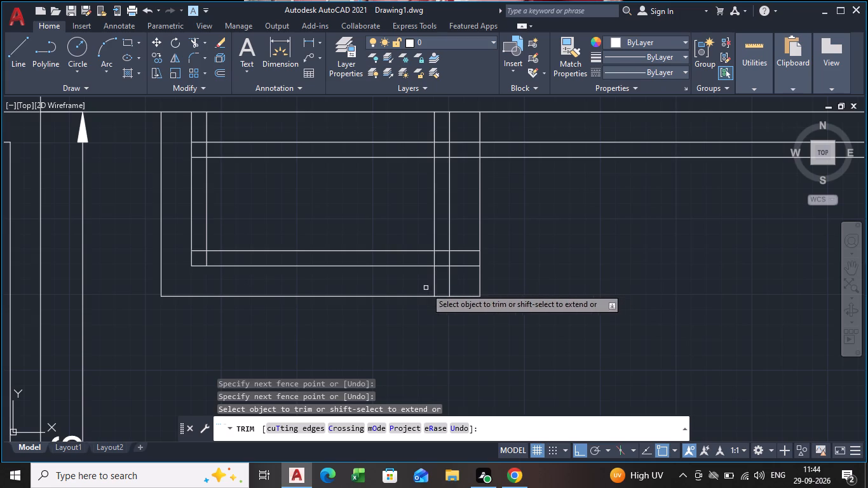
left_click(424, 285)
left_click(469, 284)
left_click(468, 283)
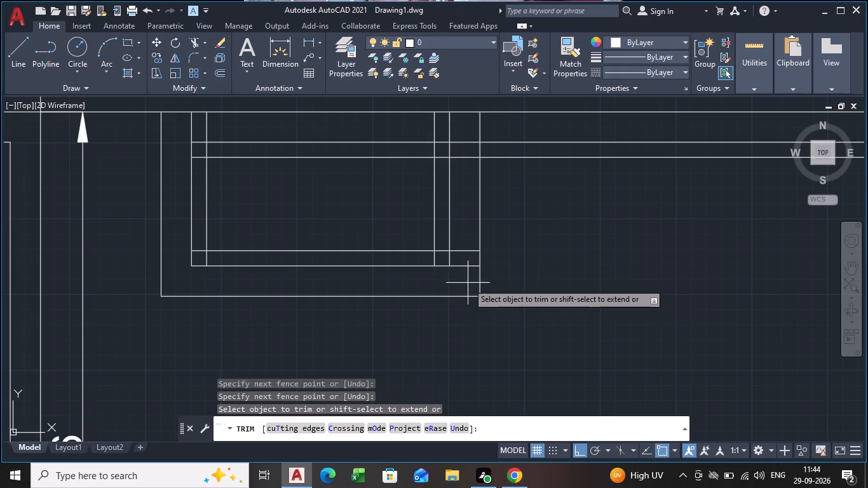
left_click(461, 132)
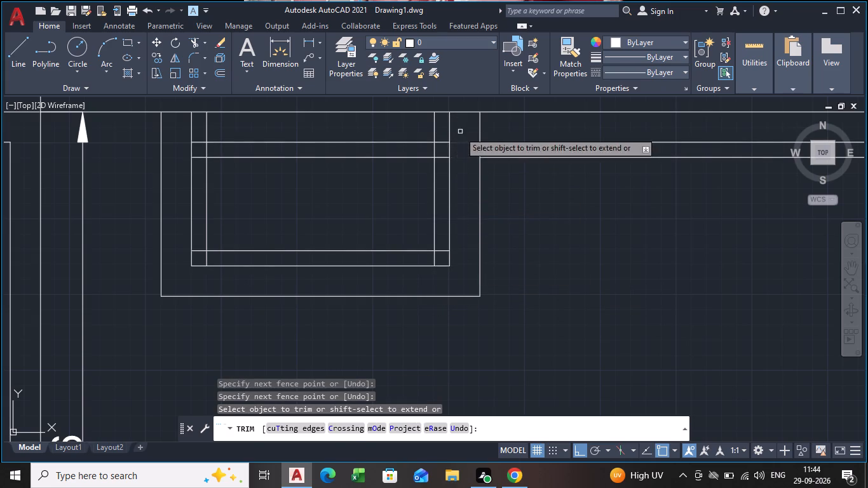
left_click(179, 125)
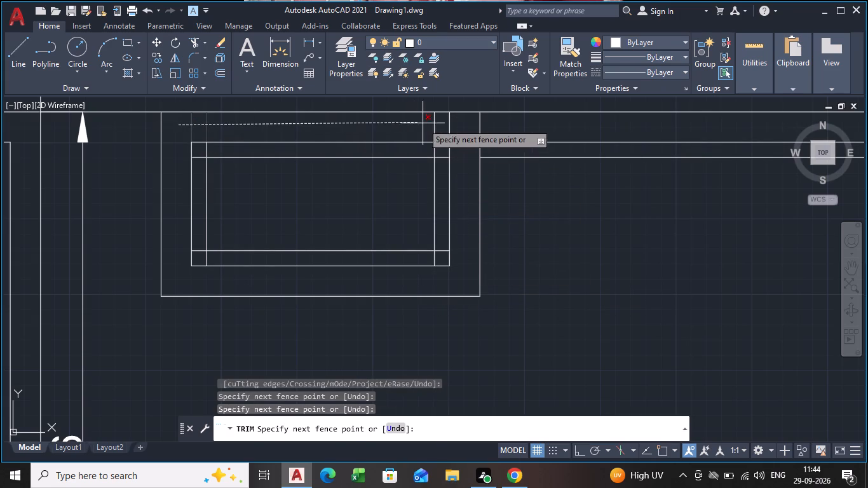
left_click(457, 128)
Trim the overlapping line ends at the four corners between the third unit's two frame rectangles, leaving a clean inner rectangle.
left_click(434, 149)
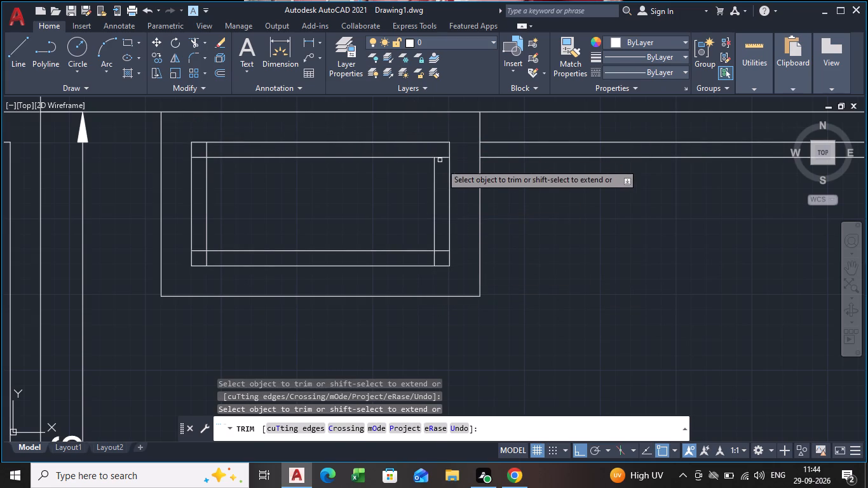
left_click(439, 158)
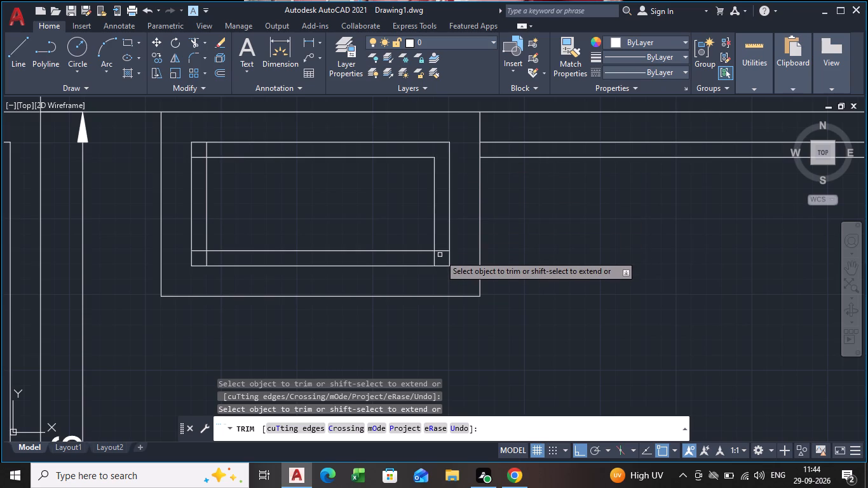
left_click(440, 253)
left_click(432, 258)
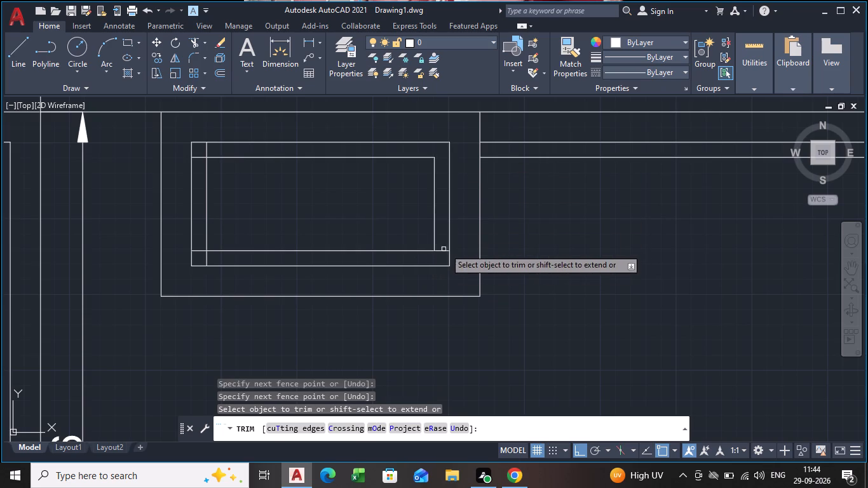
left_click(446, 251)
left_click(199, 253)
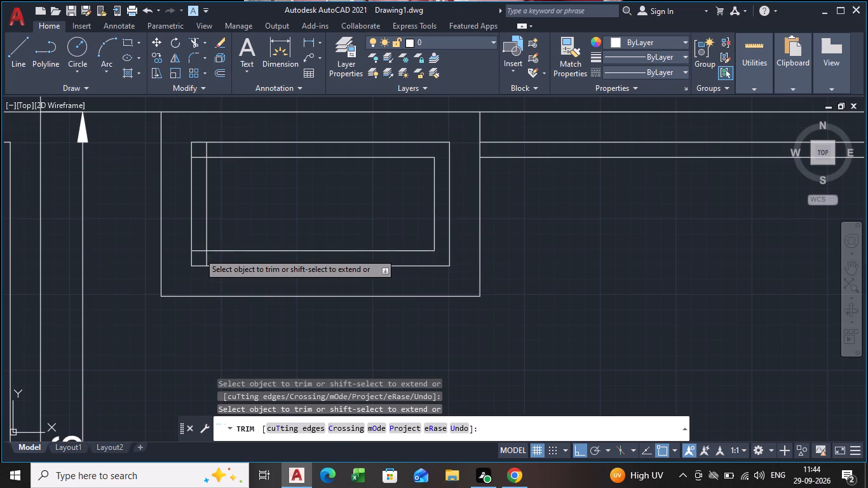
left_click(207, 255)
left_click(200, 251)
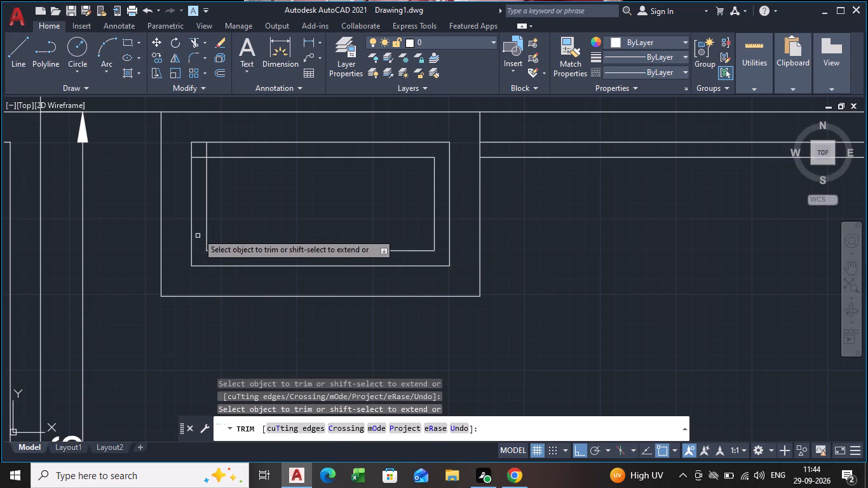
left_click(199, 158)
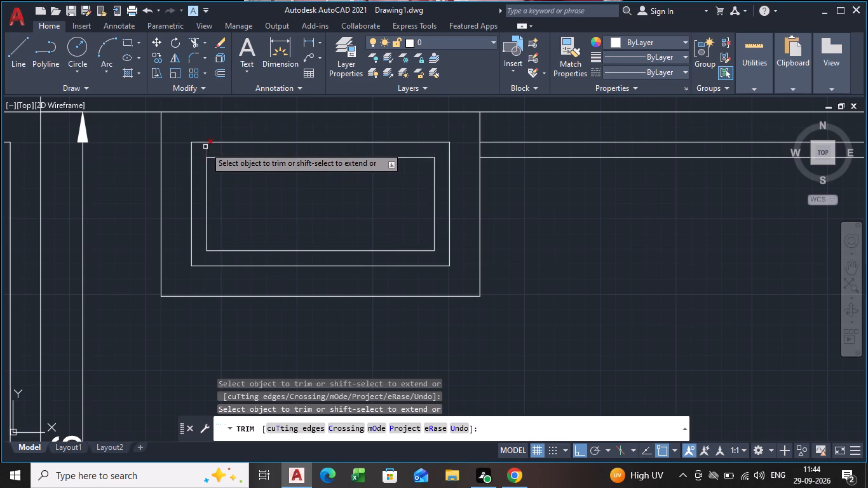
left_click(205, 147)
key("space")
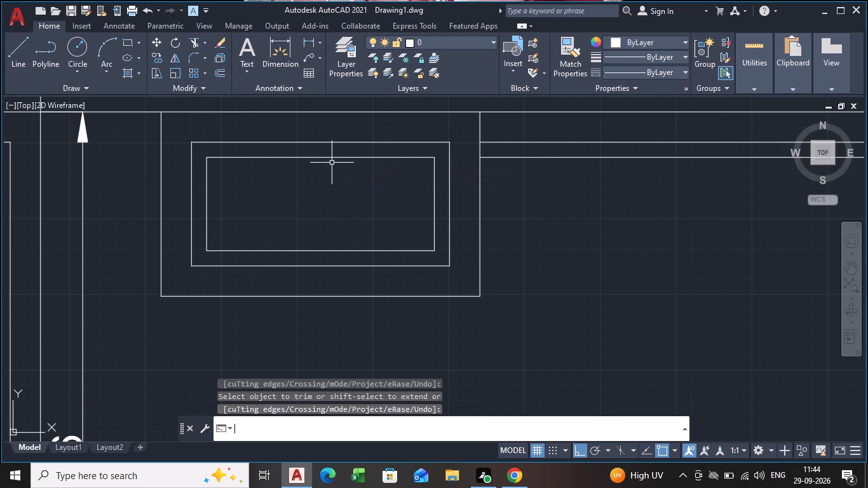
Draw a vertical line from the midpoint of the third unit's inner rectangle top edge down to its bottom edge.
key("l")
key("Return")
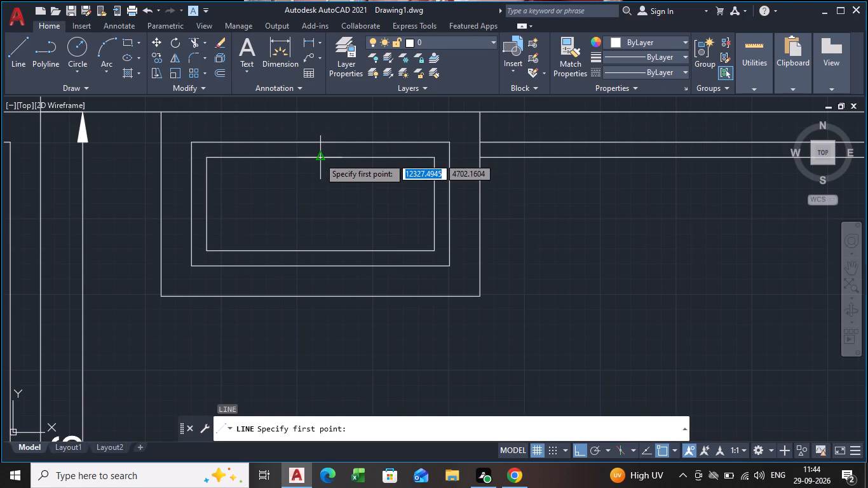
left_click(319, 158)
left_click(320, 248)
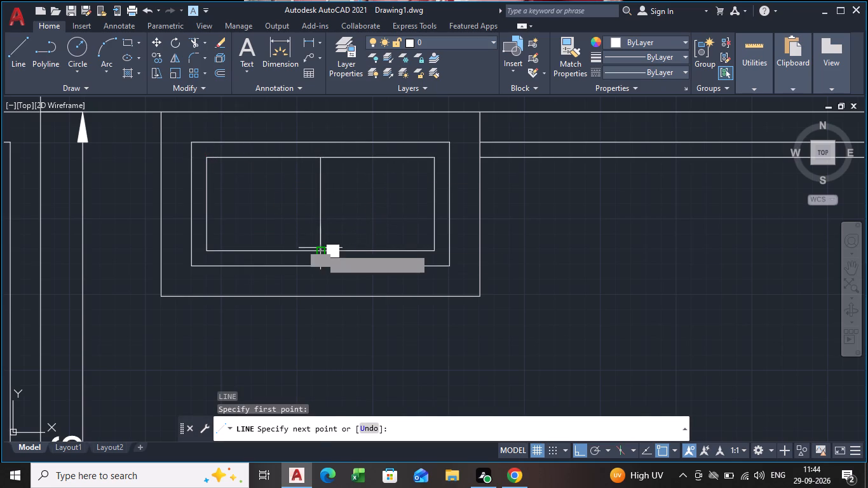
key("space")
Offset the third unit's vertical centre line 25 mm to each side.
type("of")
key("Return")
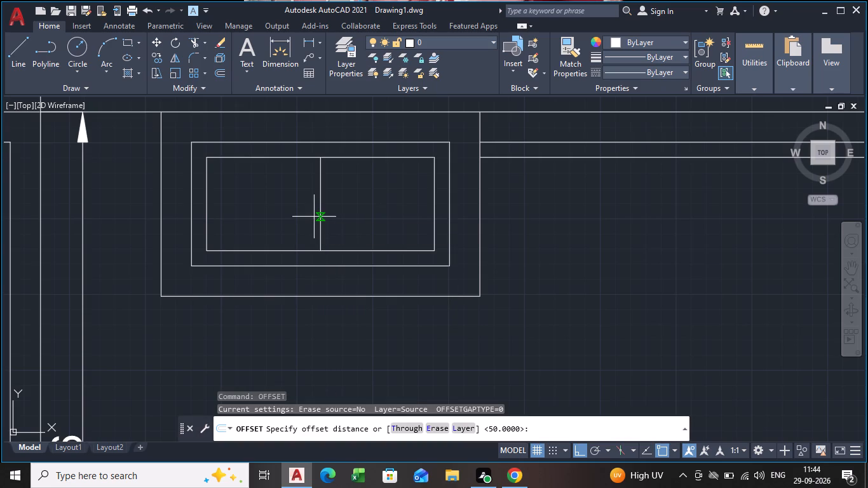
type("25")
key("Return")
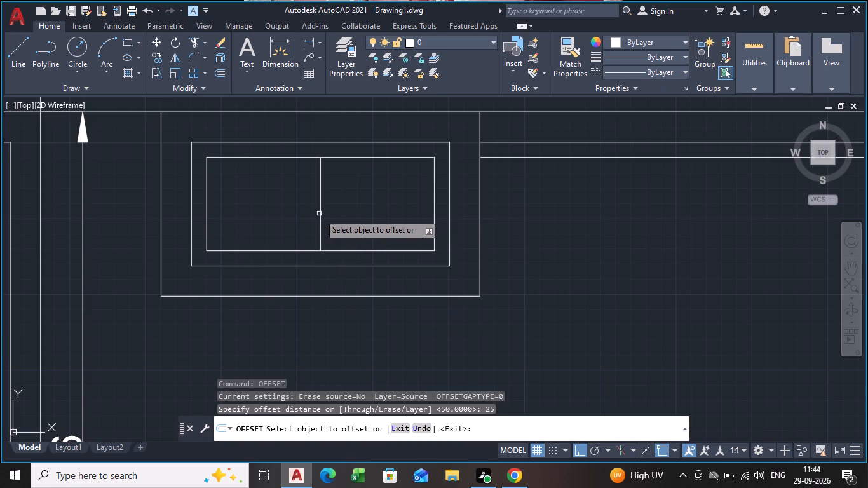
left_click(320, 213)
left_click(332, 217)
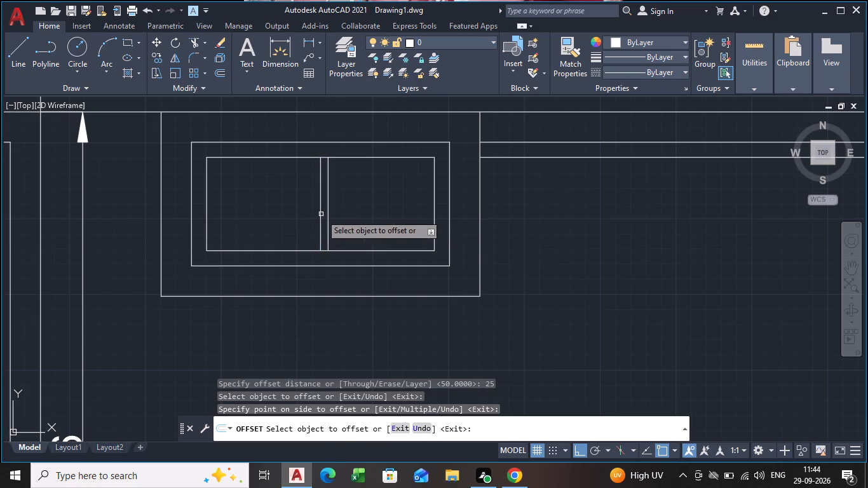
left_click(320, 214)
left_click(311, 211)
key("space")
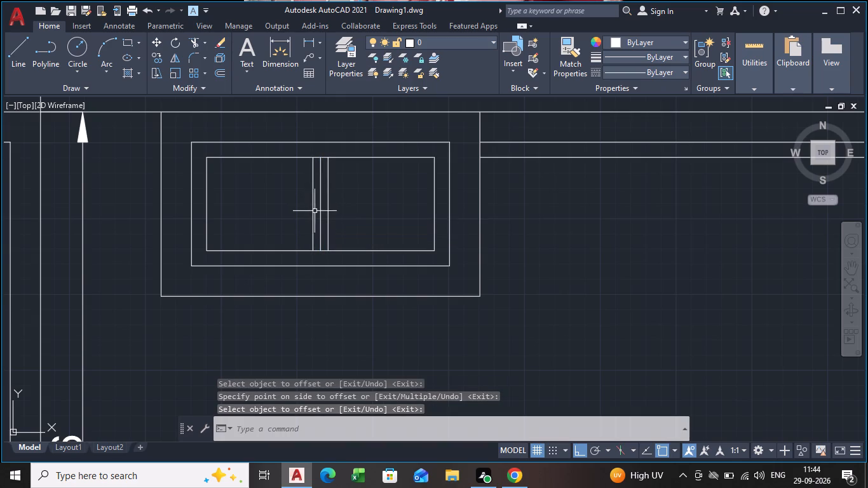
Delete the centre line between the two outer lines of the third unit's divider.
left_click(322, 212)
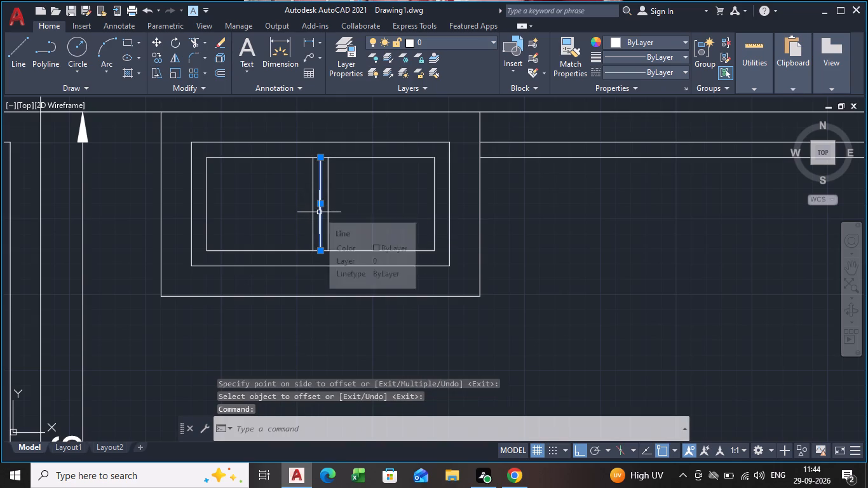
key("Delete")
Add a linear dimension for the third unit's overall width, placed just above its top edge.
scroll(269, 213, "down", 2)
middle_click_drag(283, 208, 266, 255)
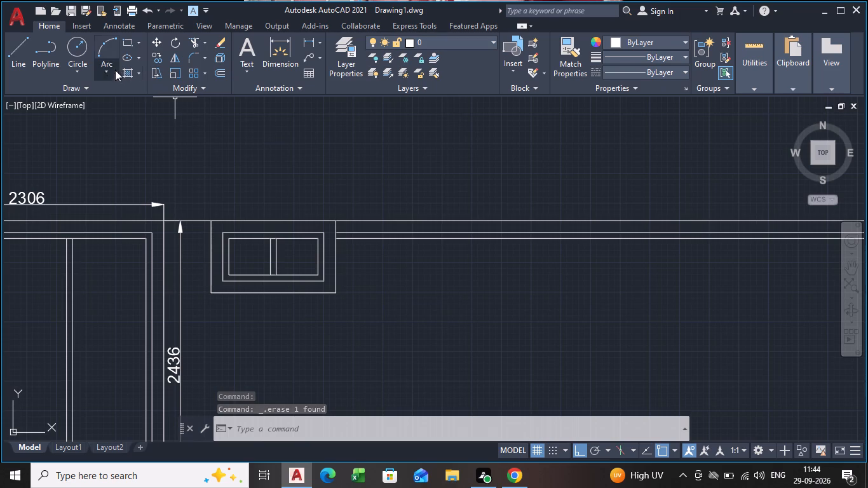
left_click(303, 39)
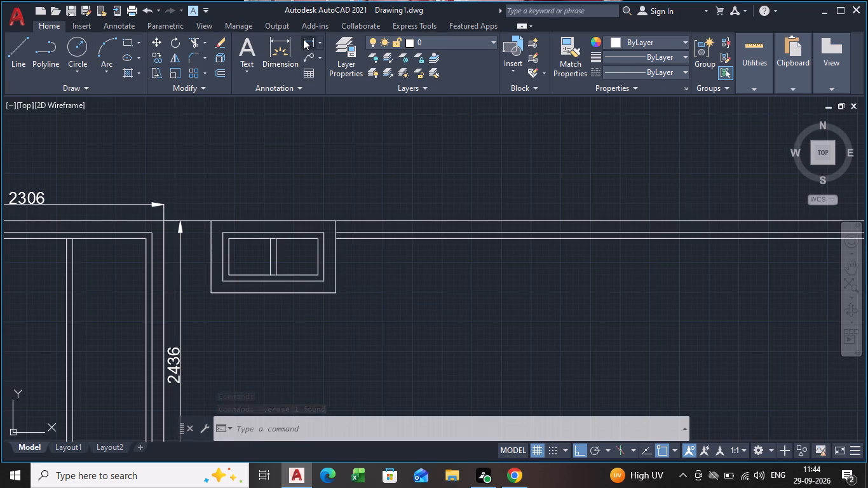
left_click(212, 220)
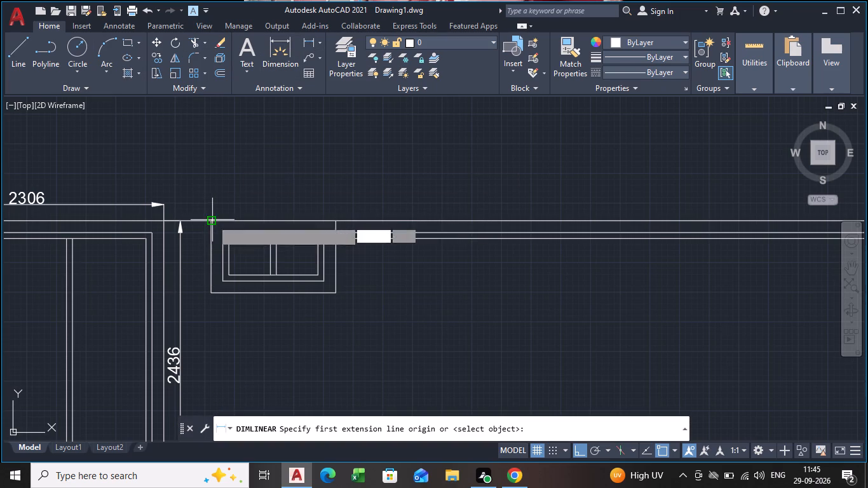
left_click(334, 219)
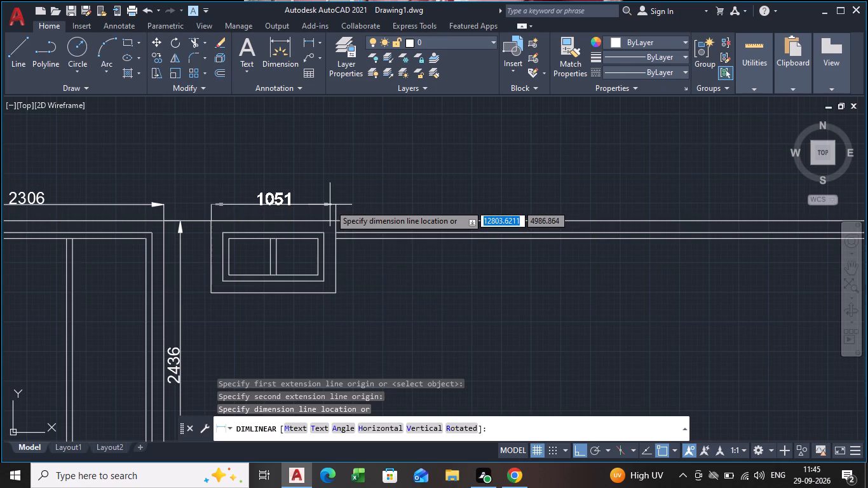
left_click(330, 205)
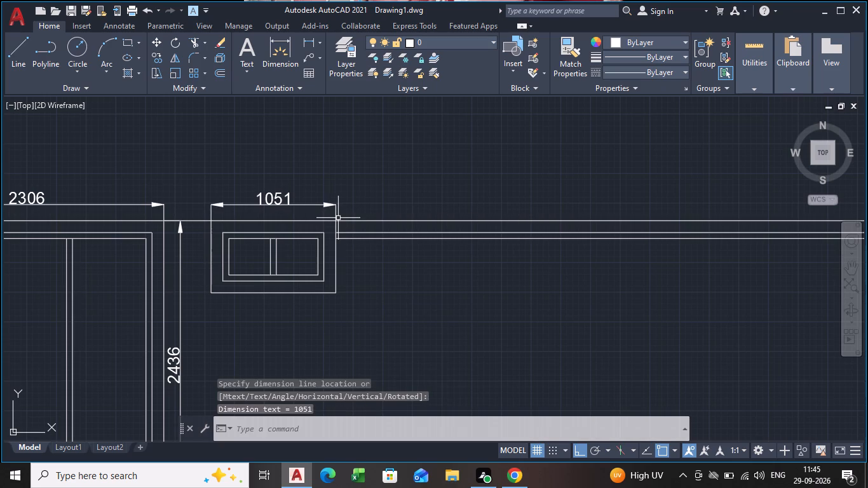
Add a linear dimension for the third unit's overall height, placed just outside its right edge.
key("space")
left_click(339, 219)
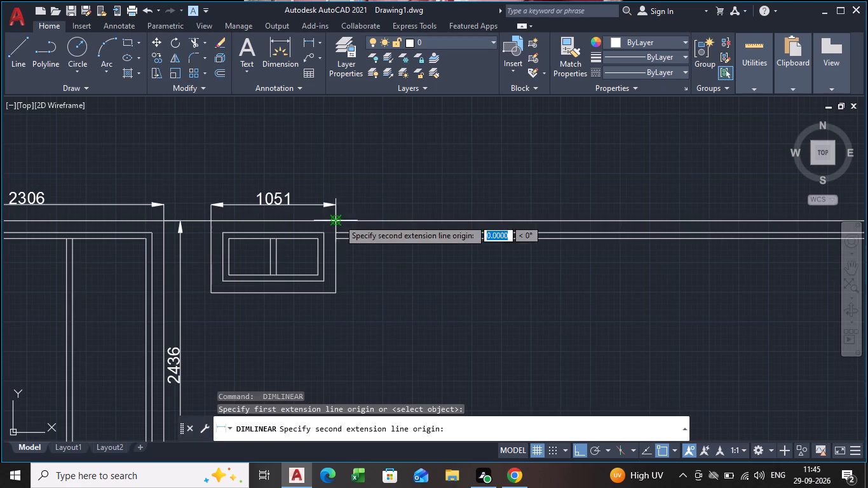
left_click(336, 292)
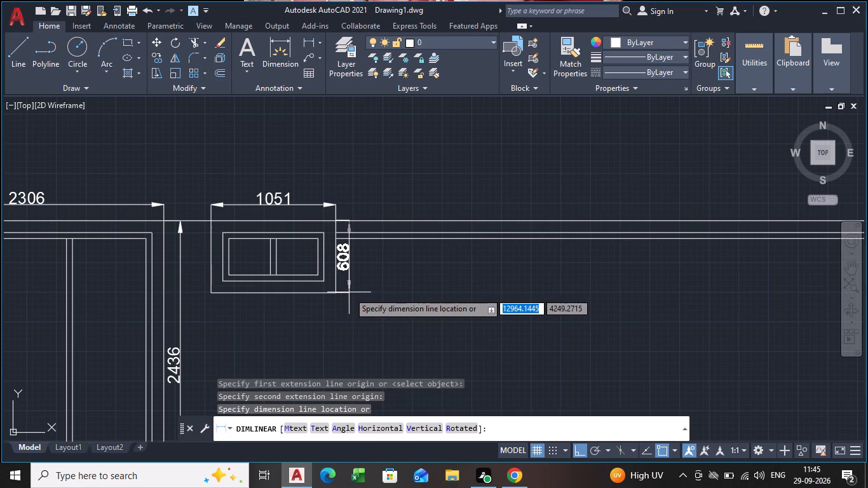
left_click(350, 292)
key("space")
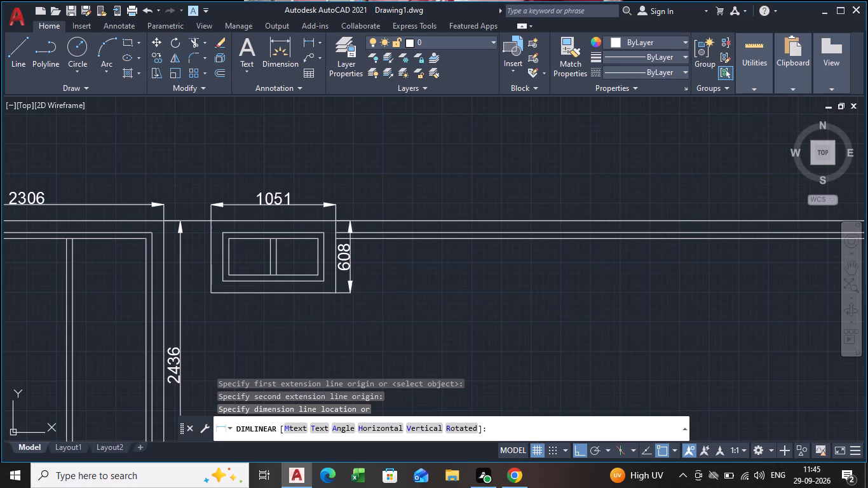
key("Escape")
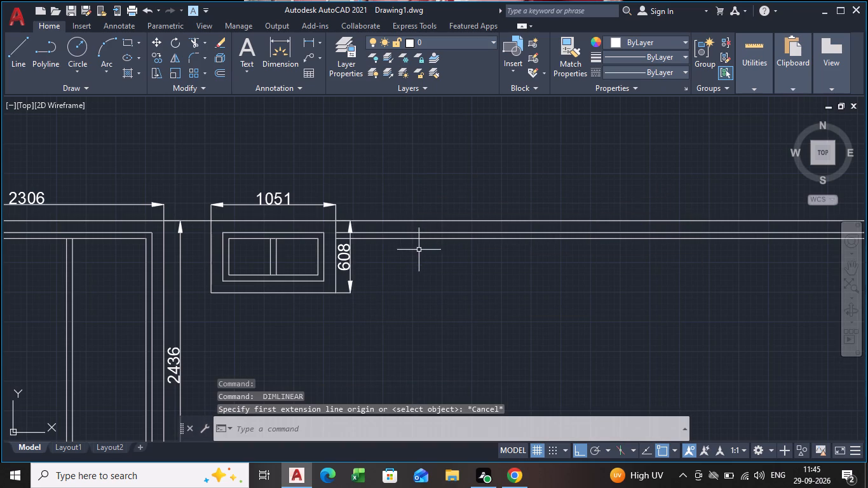
Draw the fourth unit's outline right of the third: 1523 mm down from the top line, 1147 mm right, and back up to the line.
middle_click_drag(420, 252, 275, 252)
key("l")
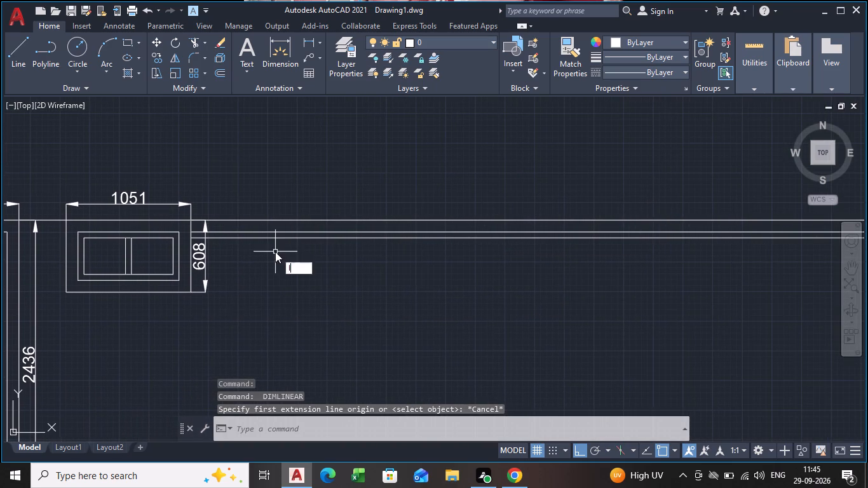
key("Return")
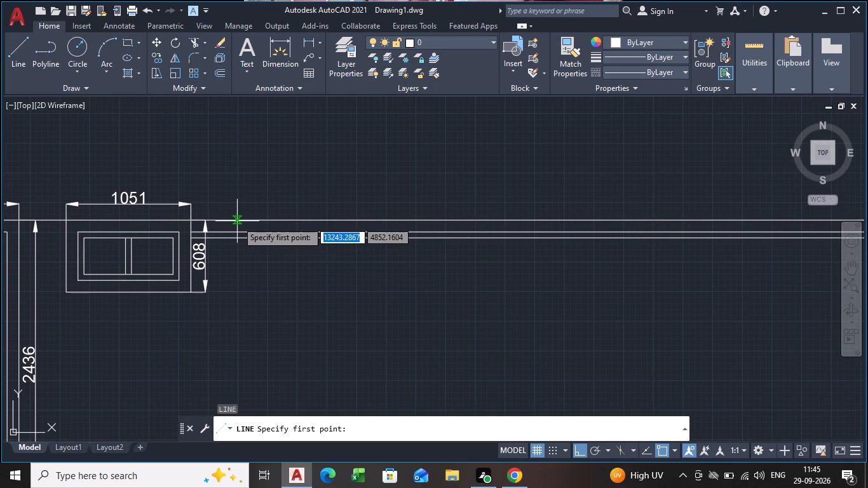
left_click(237, 221)
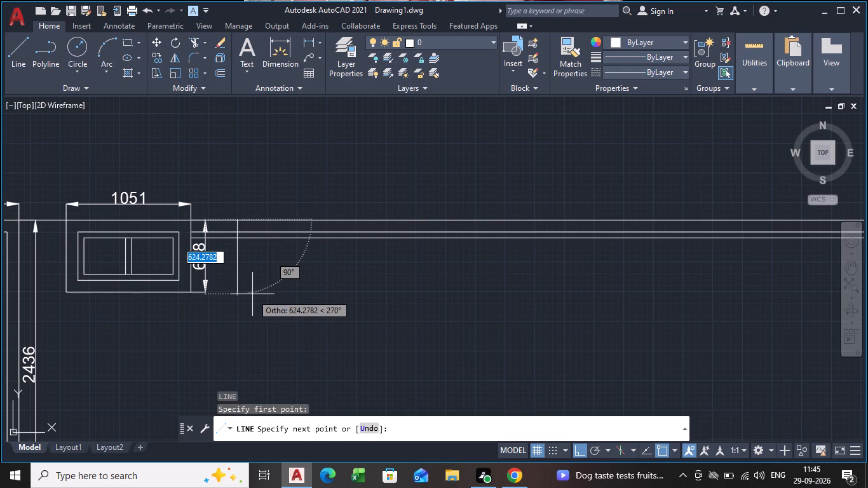
type("1523")
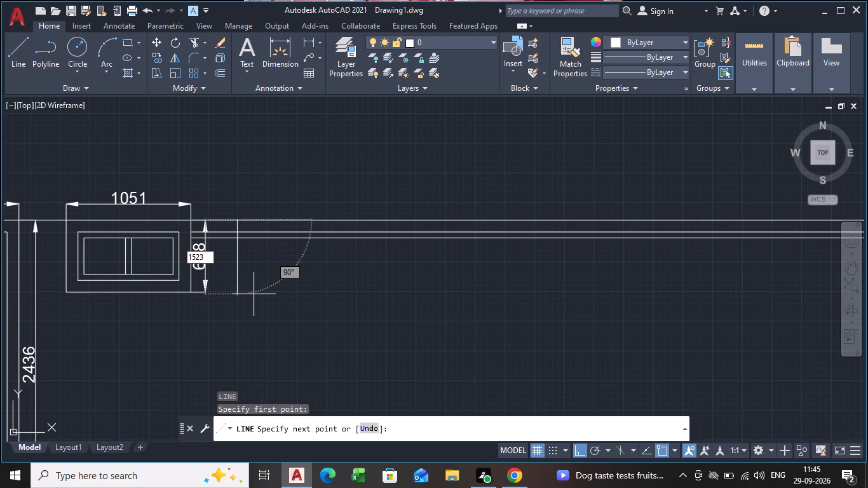
key("Return")
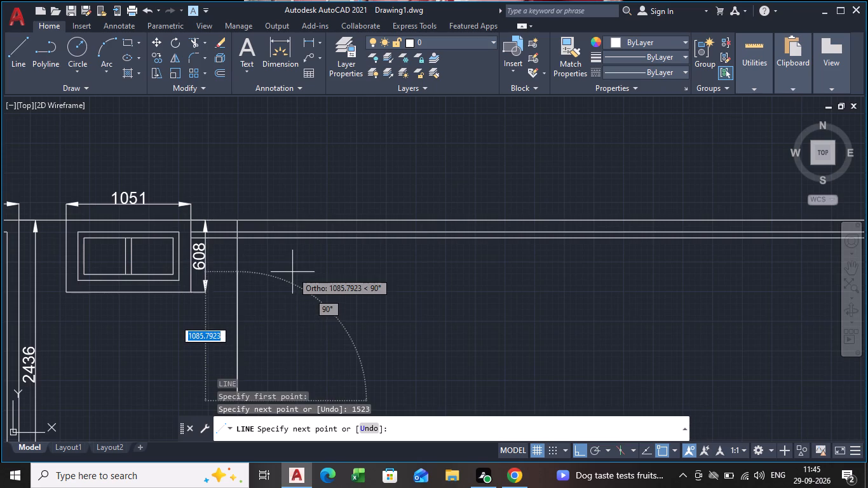
scroll(292, 272, "down", 2)
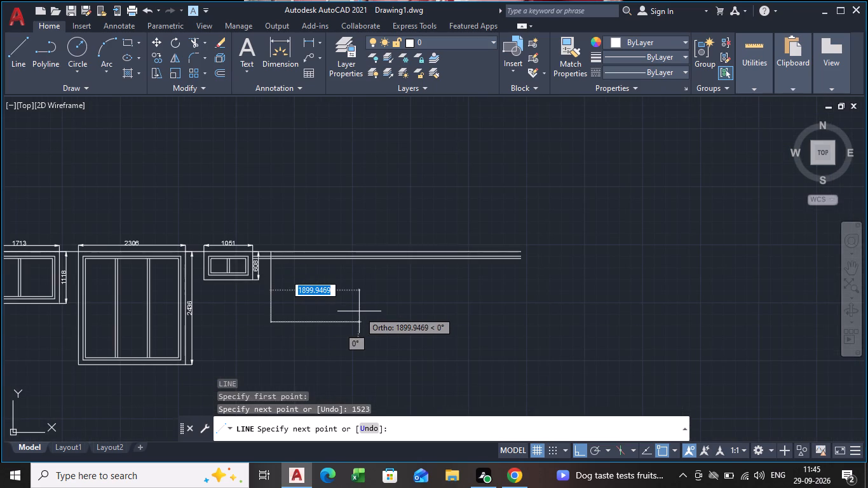
type("1147")
key("Return")
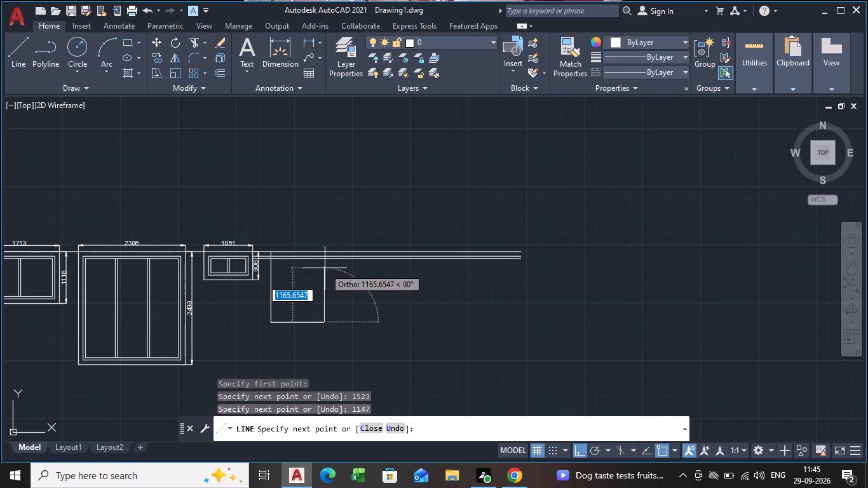
scroll(325, 268, "up", 3)
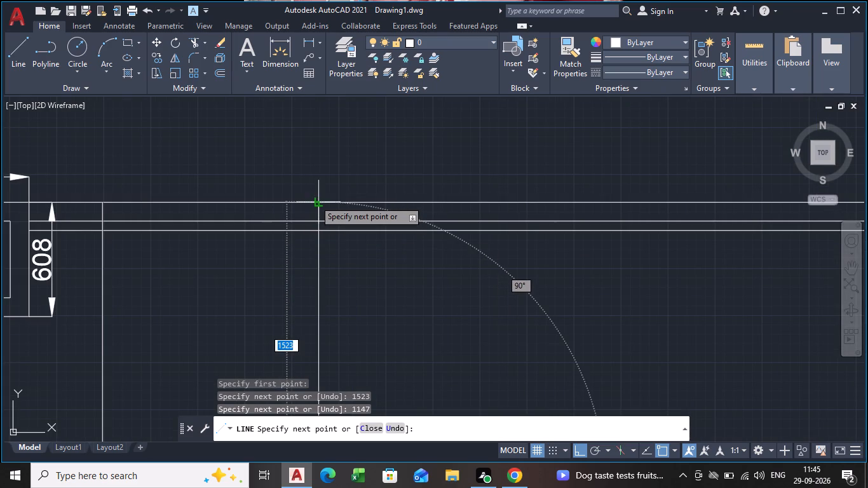
left_click(315, 200)
key("space")
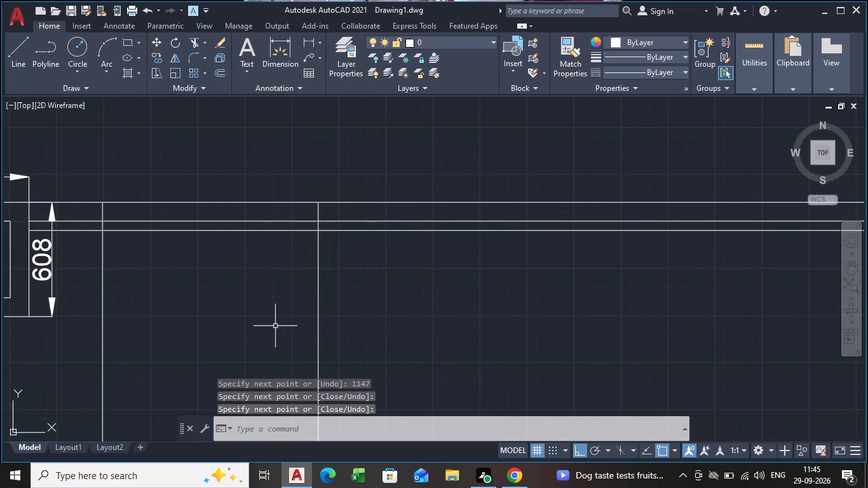
Offset the fourth unit's left, right and bottom outline edges 100 mm inward.
key("o")
key("f")
key("Return")
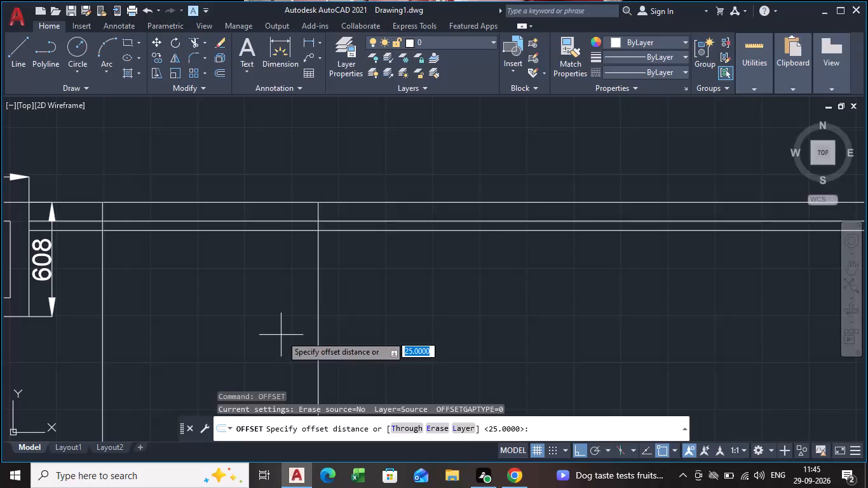
type("100")
key("Return")
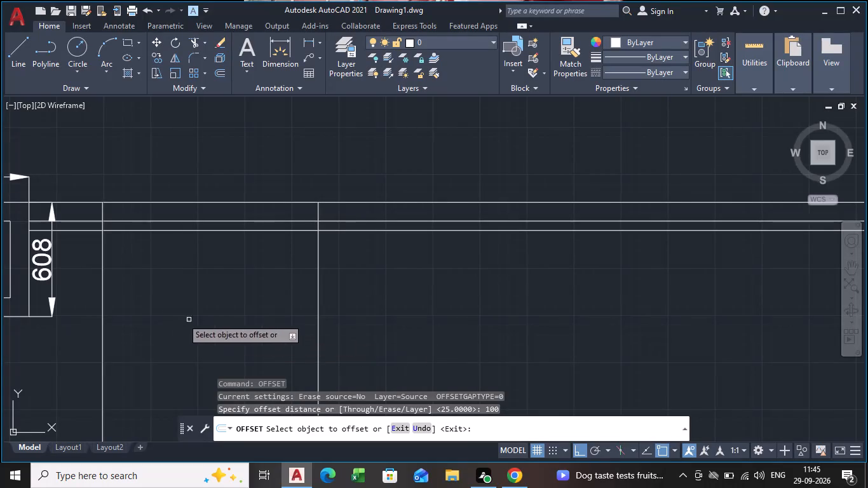
left_click(102, 302)
left_click(114, 305)
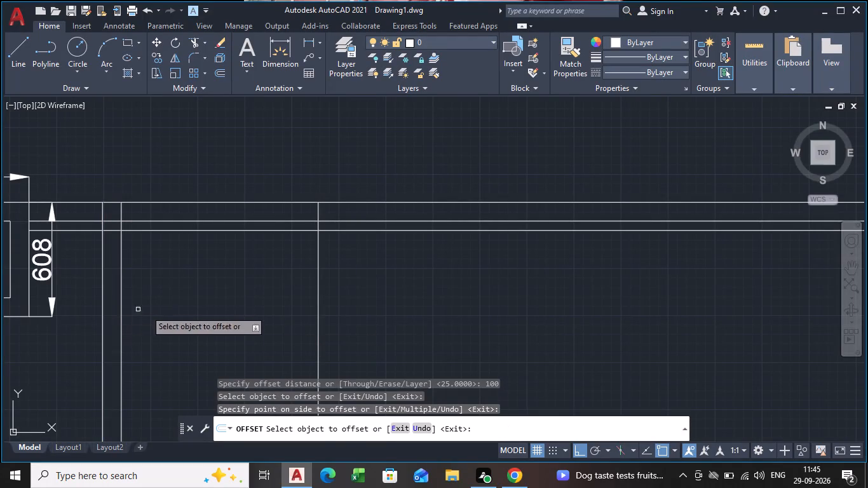
left_click(319, 313)
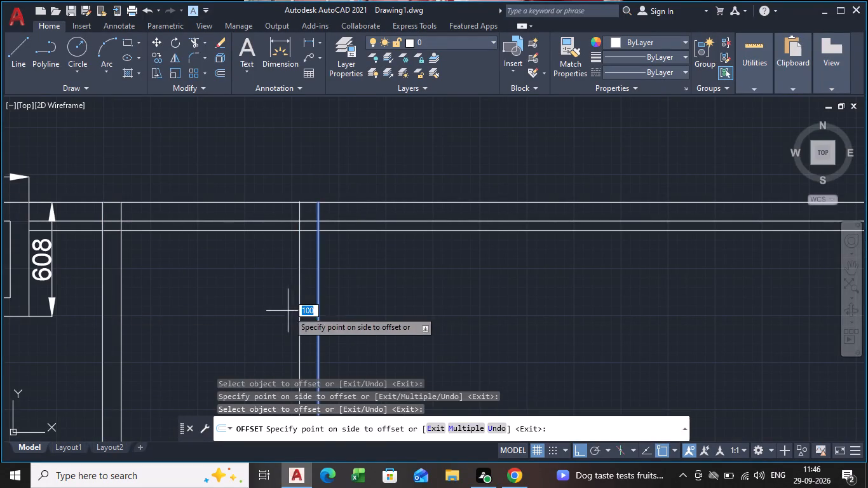
left_click(288, 311)
scroll(269, 336, "down", 2)
middle_click_drag(269, 336, 264, 200)
scroll(247, 266, "up", 2)
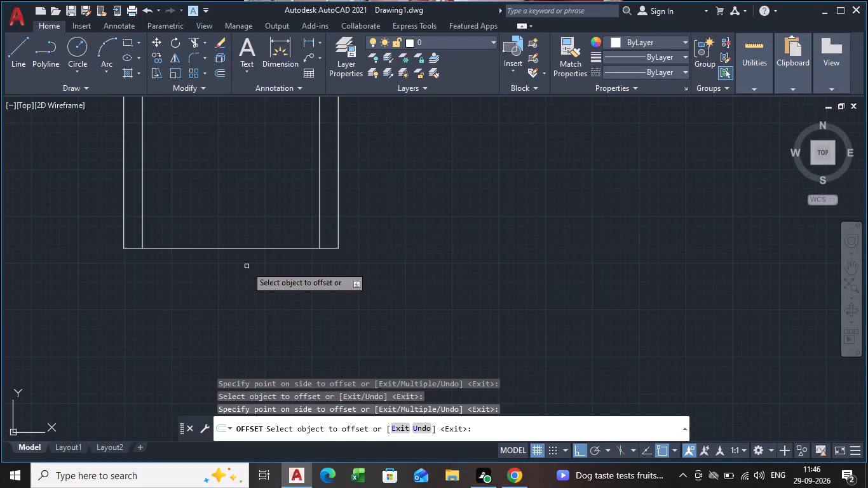
left_click(248, 249)
left_click(248, 226)
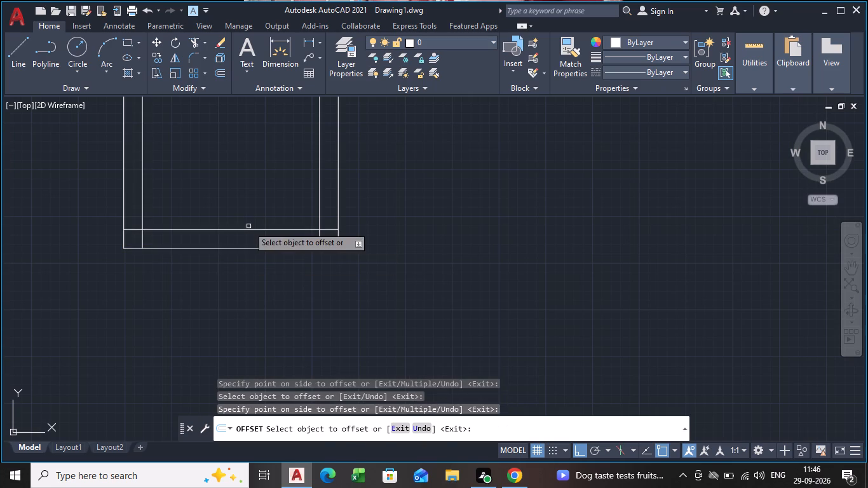
middle_click_drag(252, 202, 260, 313)
key("space")
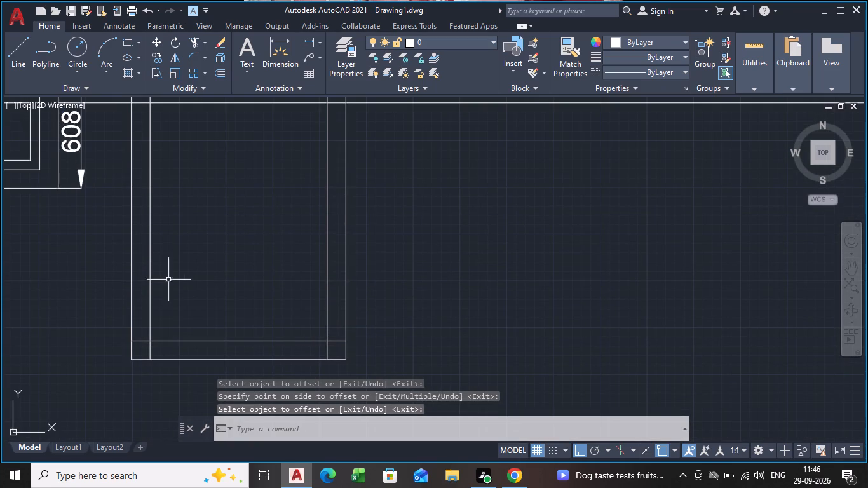
Offset the fourth unit's left, bottom and right inner frame lines a further 50 mm inward.
key("o")
key("f")
key("Return")
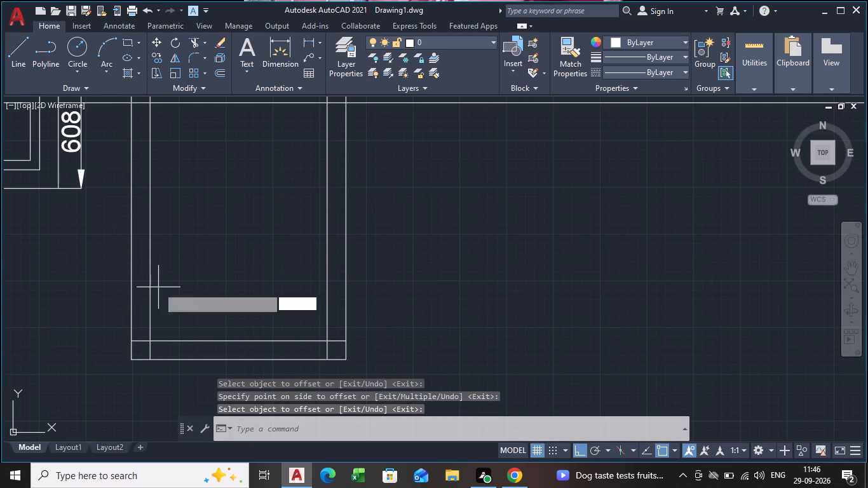
key("5")
key("0")
key("Return")
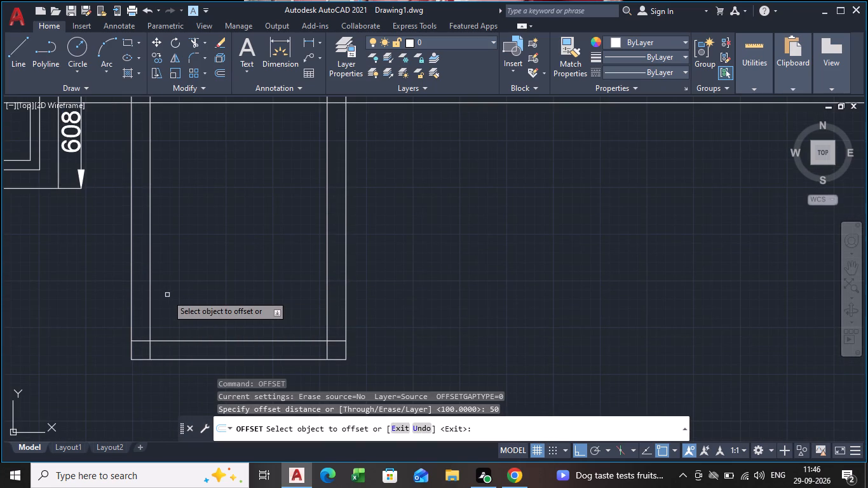
left_click(151, 280)
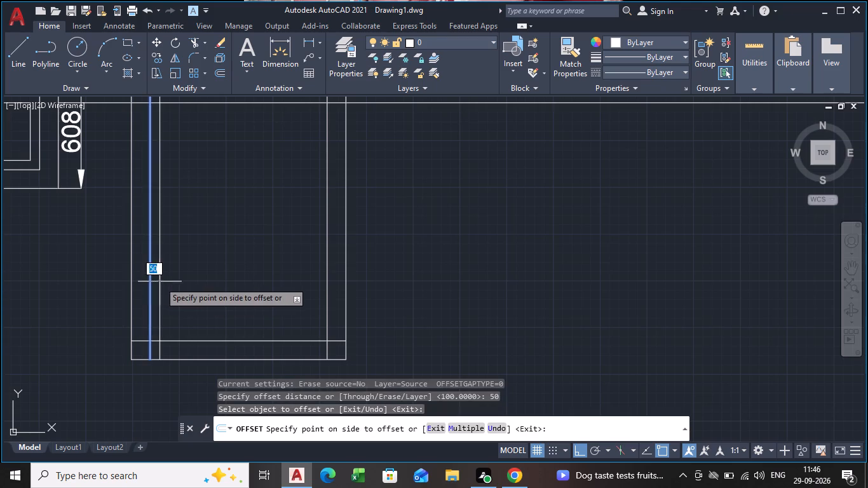
left_click(159, 281)
left_click(187, 340)
left_click(186, 331)
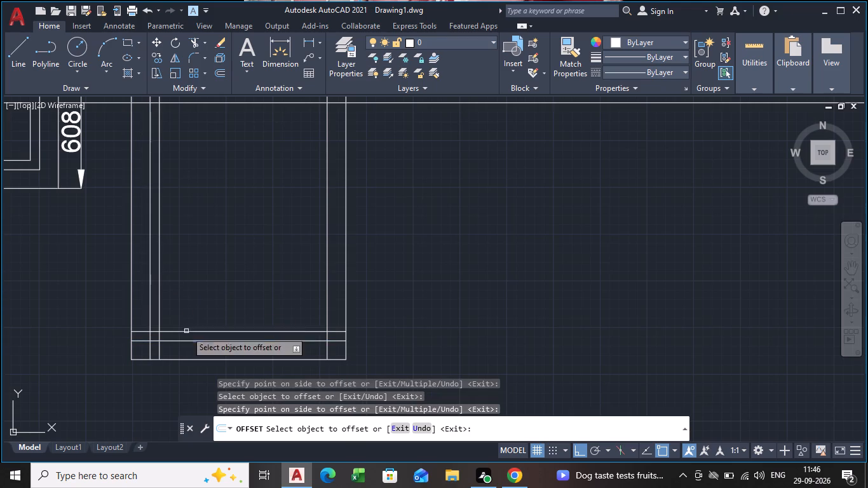
left_click(327, 269)
left_click(299, 266)
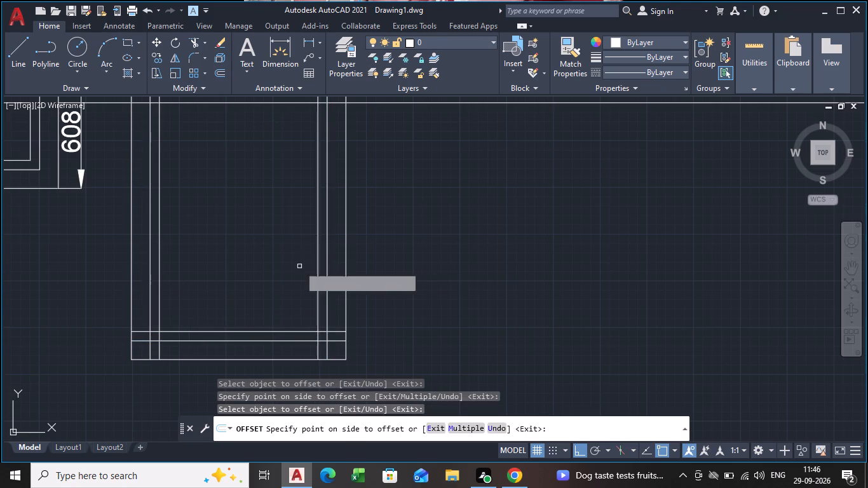
middle_click_drag(241, 168, 248, 226)
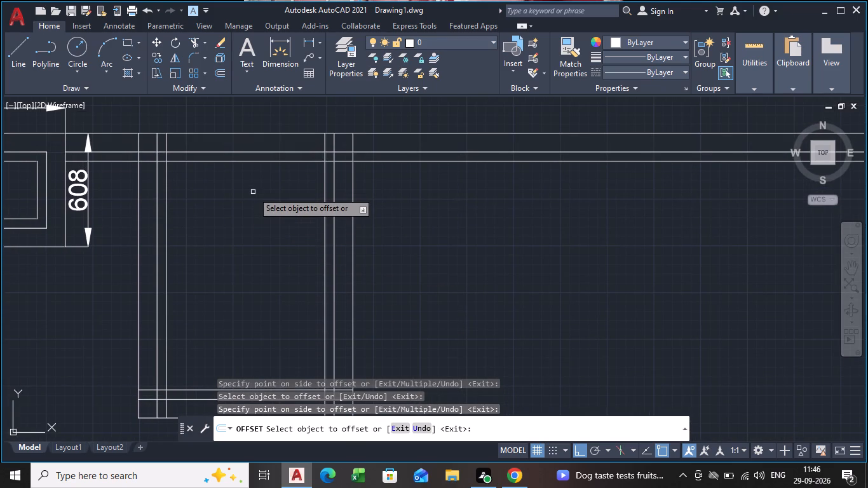
key("Escape")
Trim the line ends extending beyond the fourth unit's 100 mm inset frame at both top corners.
type("tr")
key("Return")
scroll(161, 151, "up", 1)
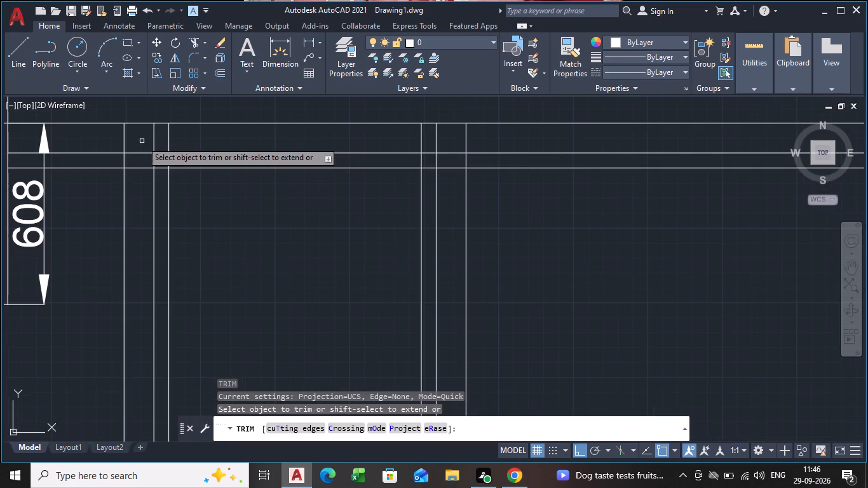
left_click(142, 140)
left_click(175, 142)
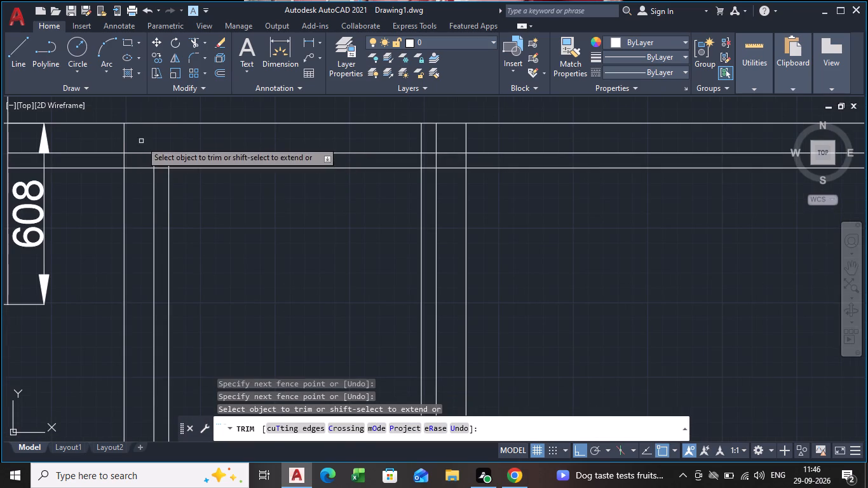
left_click(141, 141)
left_click(145, 189)
left_click(409, 140)
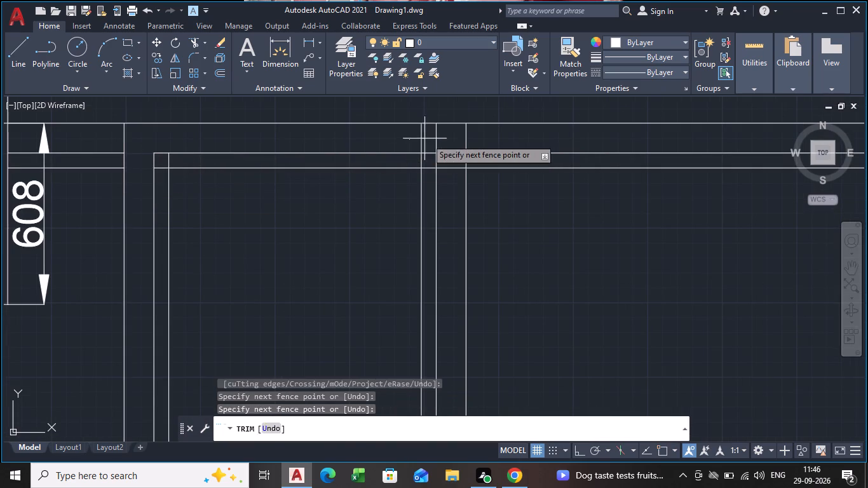
left_click(443, 140)
left_click(450, 138)
left_click(453, 192)
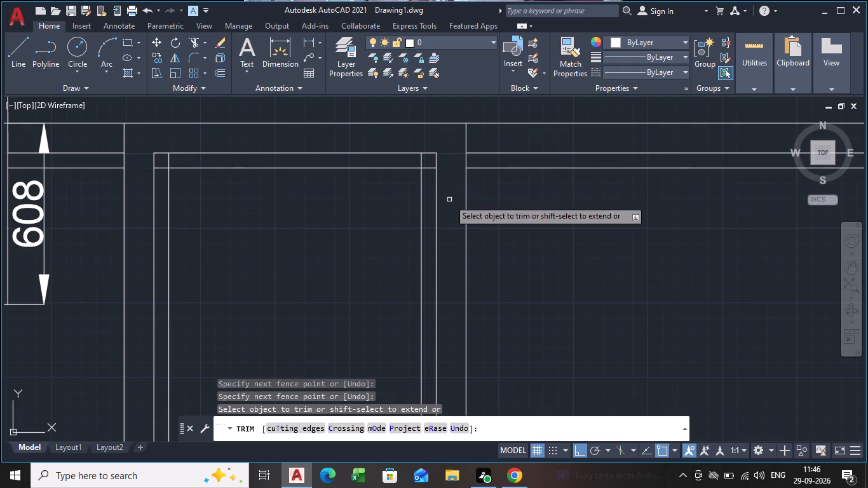
Trim away the two lower horizontal lines between the third and fourth units.
left_click(111, 139)
left_click(108, 189)
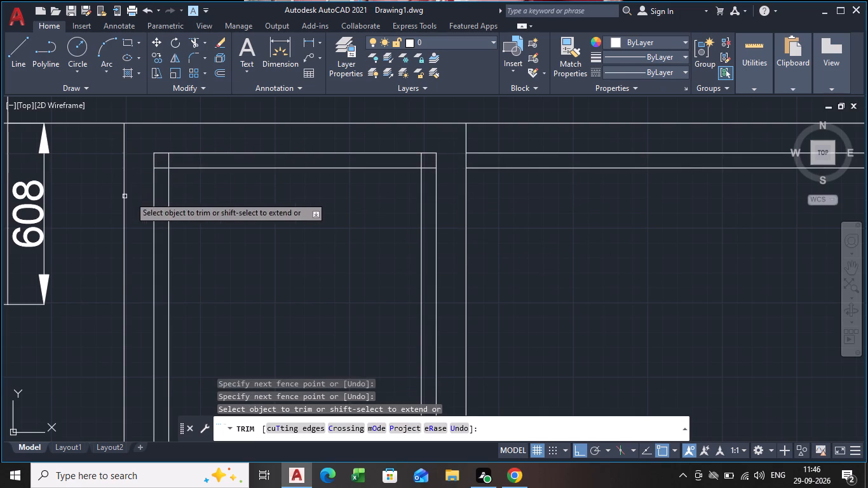
Trim the crossing stubs between the fourth unit's two inner rectangles at both top corners.
left_click(169, 159)
left_click(161, 168)
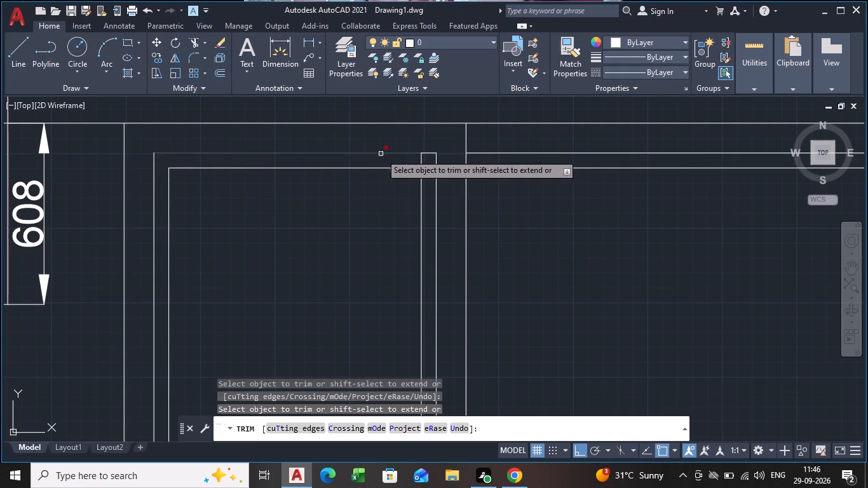
left_click(423, 162)
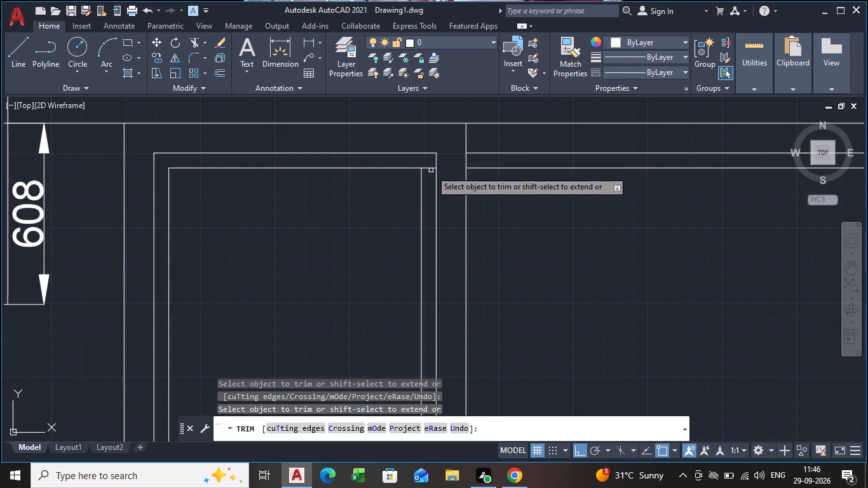
left_click(427, 169)
Trim the line ends extending beyond the fourth unit's 100 mm inset frame at both bottom corners.
scroll(329, 243, "down", 2)
middle_click_drag(312, 316, 302, 198)
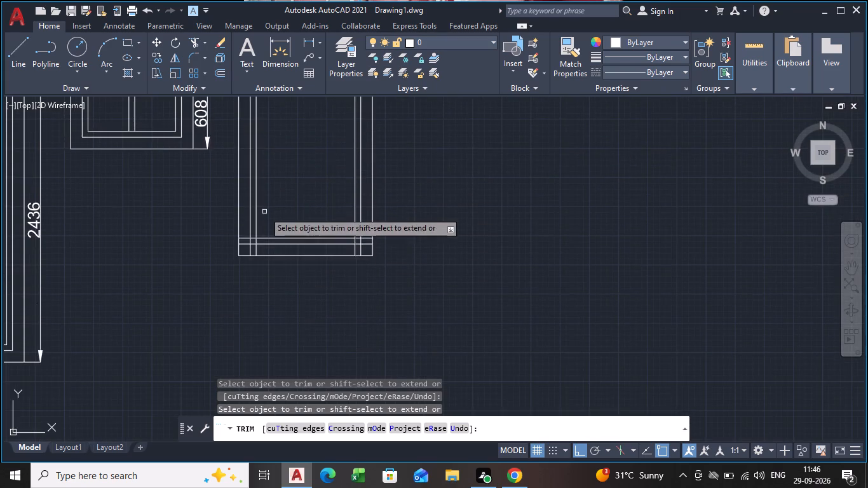
scroll(258, 238, "up", 3)
left_click(195, 217)
left_click(205, 287)
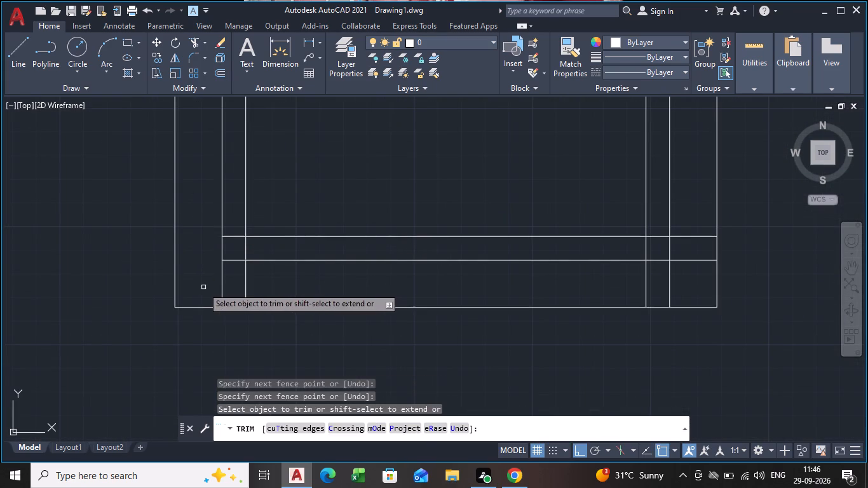
left_click(201, 286)
left_click(292, 271)
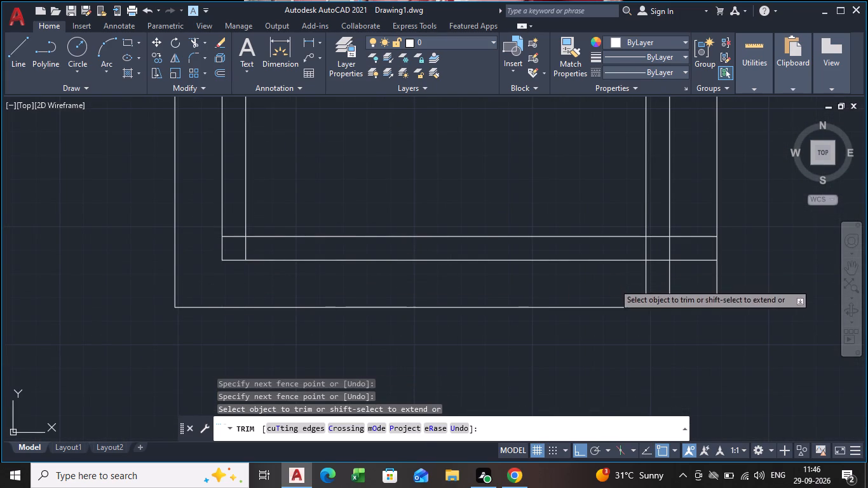
left_click(614, 283)
left_click(691, 278)
left_click(697, 289)
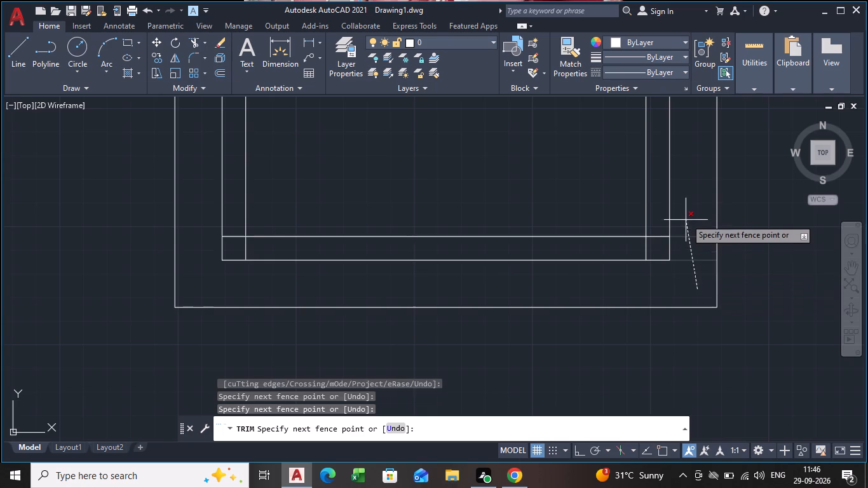
left_click(686, 217)
Trim the crossing stubs between the fourth unit's two inner rectangles at both bottom corners.
left_click(654, 238)
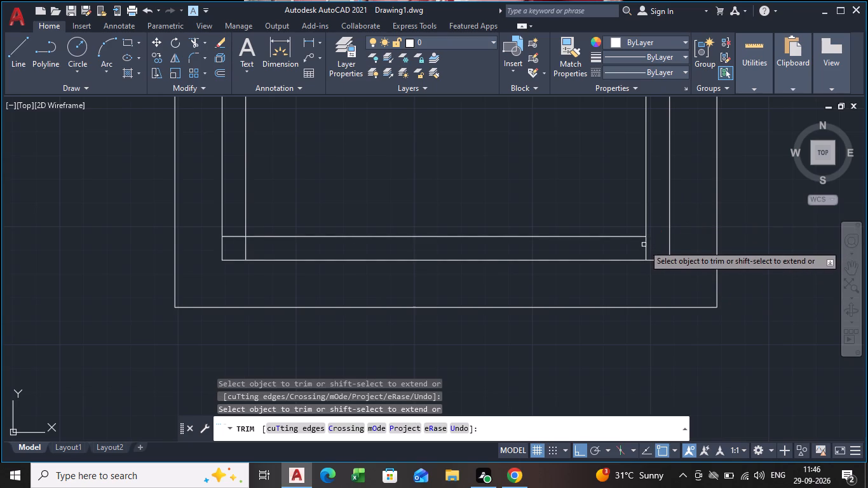
left_click(648, 247)
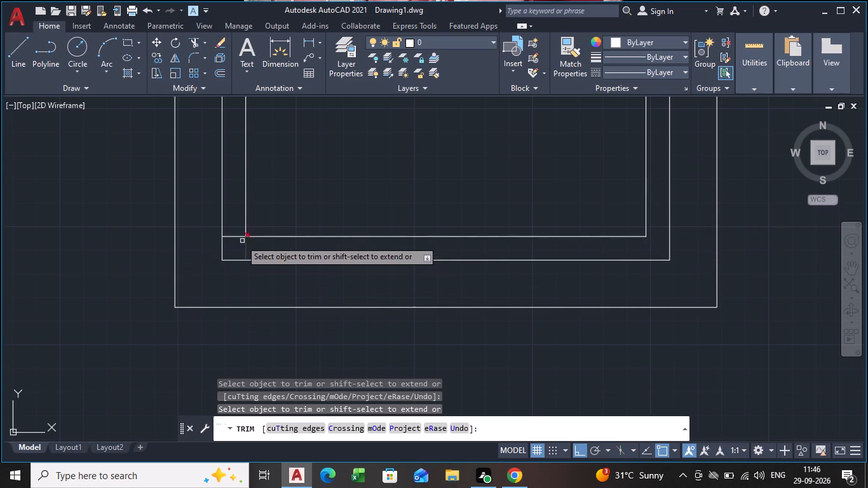
left_click(237, 238)
left_click(246, 243)
scroll(341, 259, "down", 3)
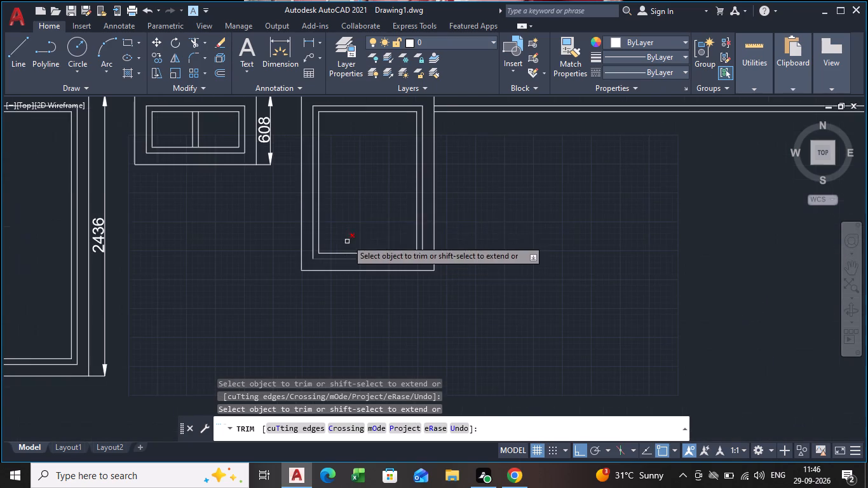
middle_click_drag(358, 203, 366, 262)
key("space")
Draw a vertical centre line in the fourth unit from the innermost rectangle's bottom midpoint to its top midpoint.
type("l")
key("Return")
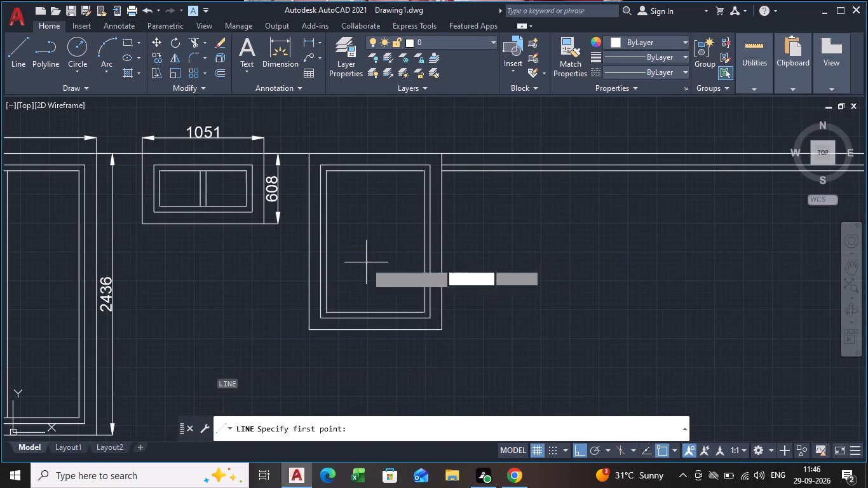
left_click(376, 313)
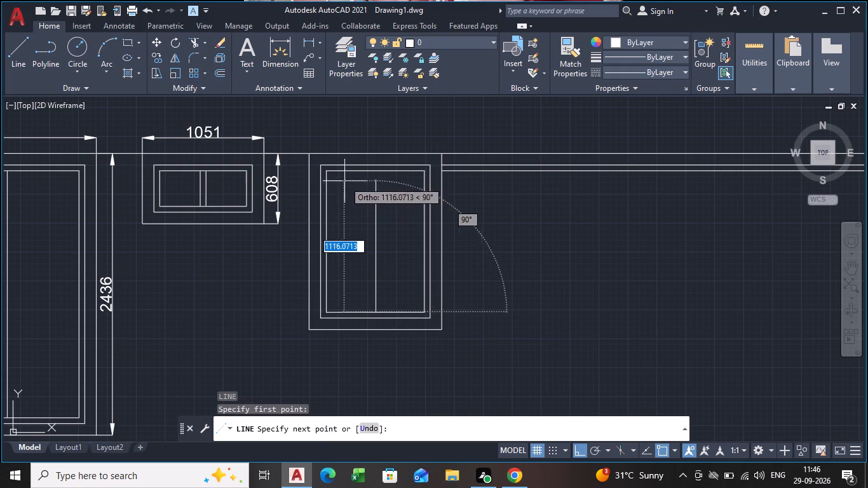
left_click(375, 174)
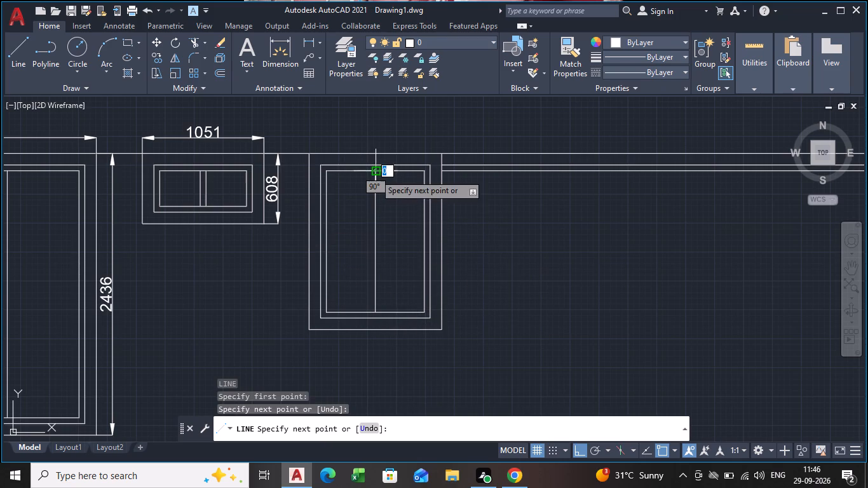
key("space")
Offset the fourth unit's vertical centre line 25 mm to each side.
scroll(374, 190, "up", 4)
scroll(374, 189, "down", 1)
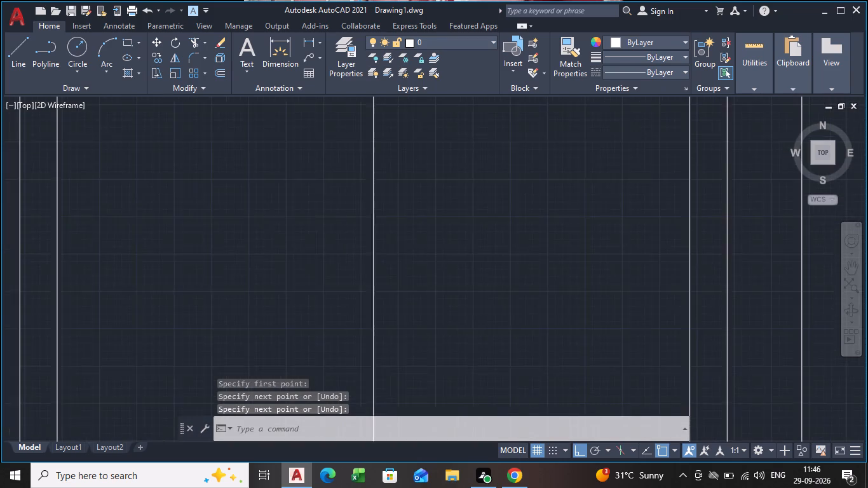
scroll(374, 189, "down", 3)
key("l")
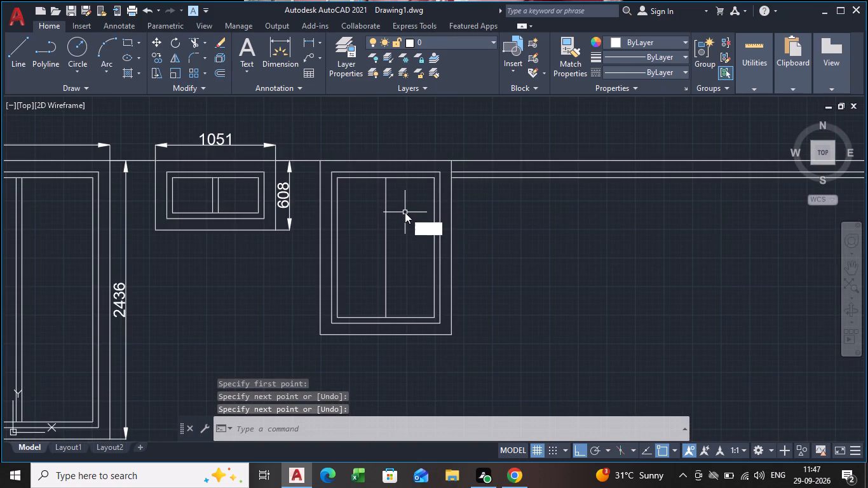
key("Escape")
key("o")
key("f")
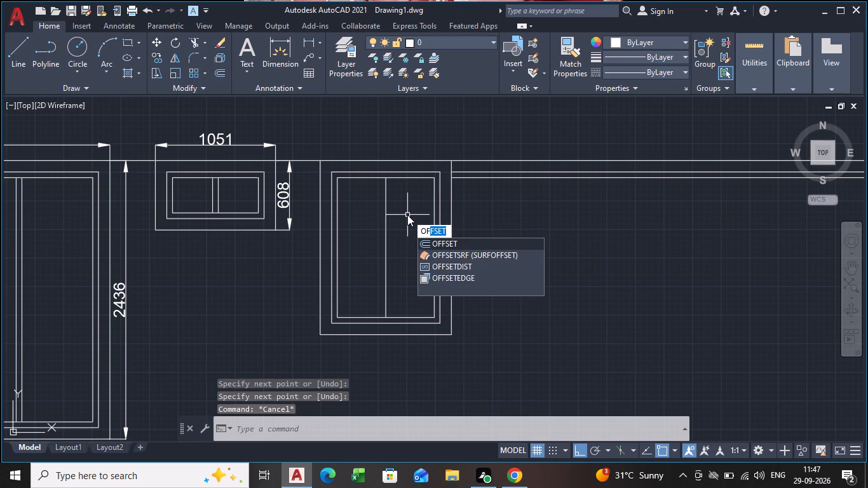
key("Return")
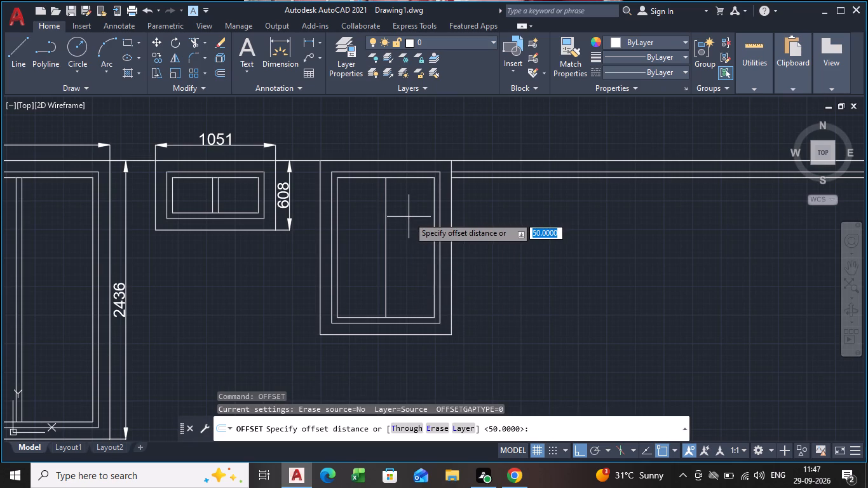
type("25")
key("Return")
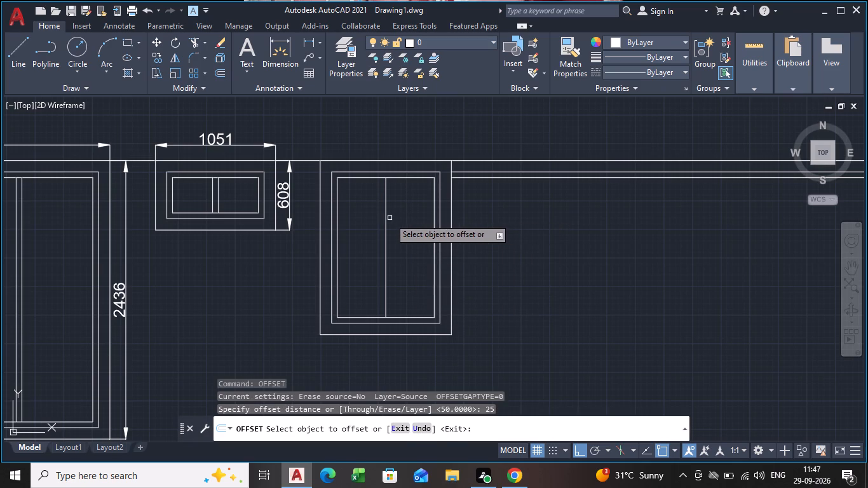
left_click(385, 216)
left_click(395, 220)
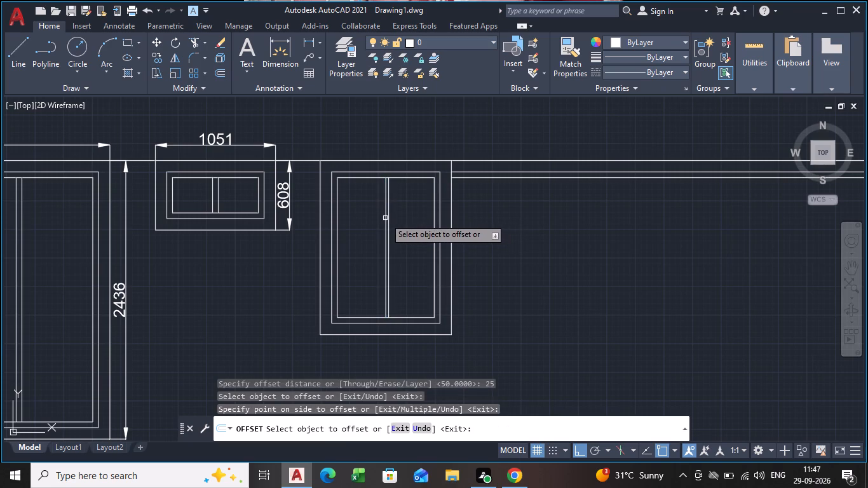
left_click(385, 217)
left_click(375, 215)
key("space")
Delete the original centre line between the fourth unit's two offset mullion lines.
scroll(383, 219, "up", 1)
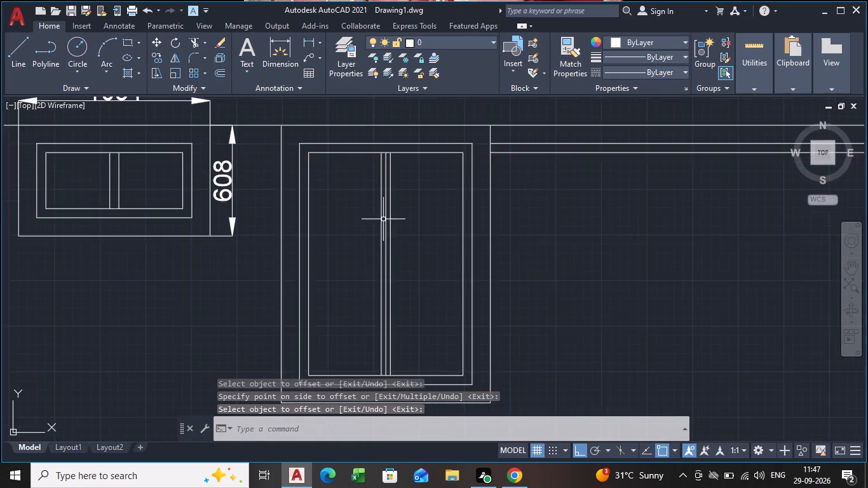
scroll(383, 219, "up", 1)
left_click(387, 222)
key("Delete")
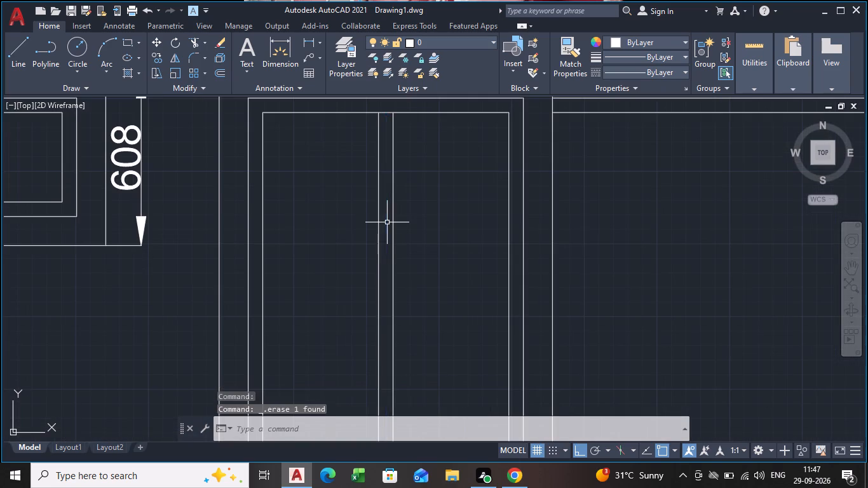
Add a linear dimension for the fourth unit's overall width, placed above the top line level with the neighbouring dimension.
scroll(387, 222, "down", 3)
middle_click_drag(359, 214, 354, 240)
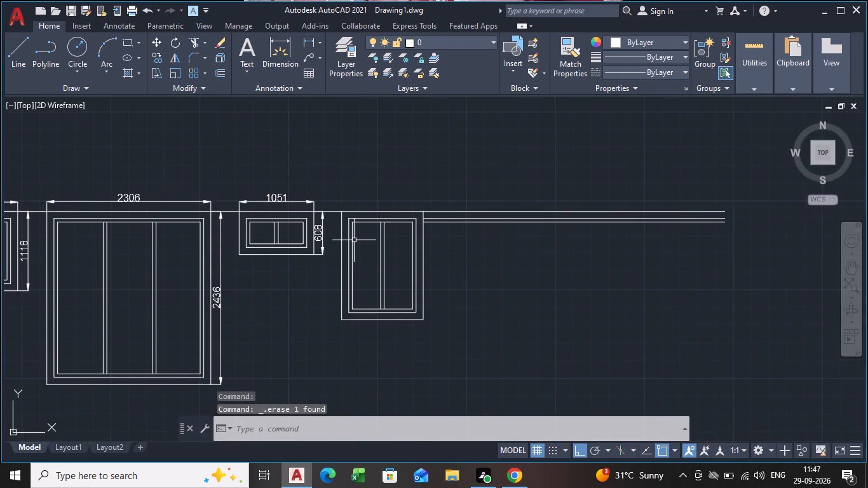
left_click(309, 46)
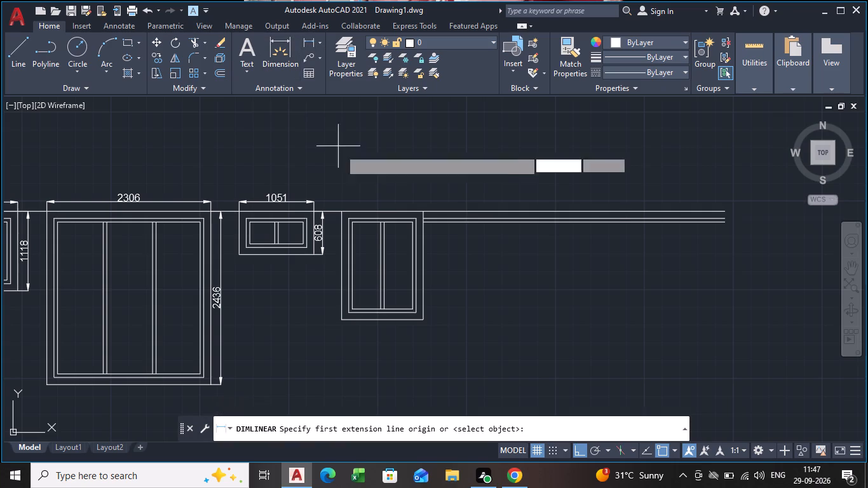
left_click(341, 210)
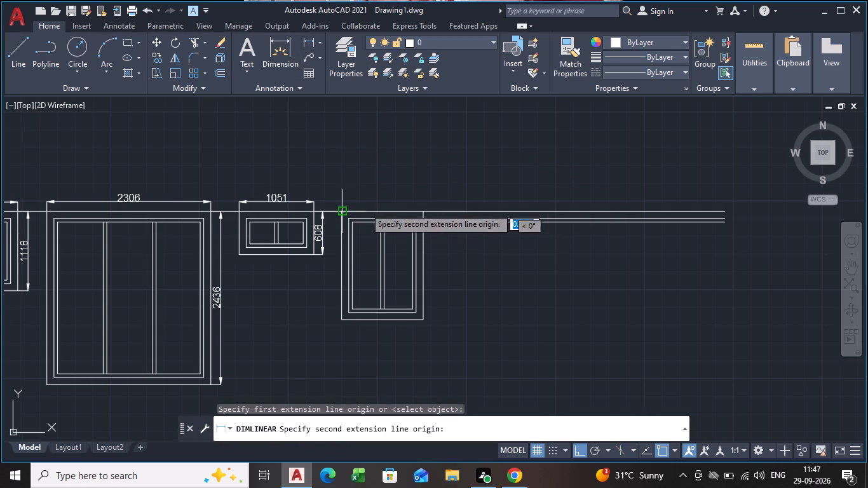
left_click(424, 210)
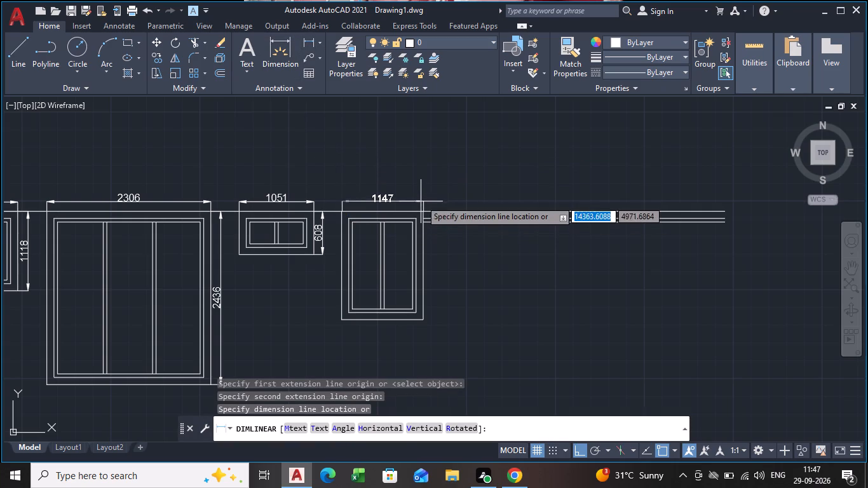
scroll(421, 200, "up", 2)
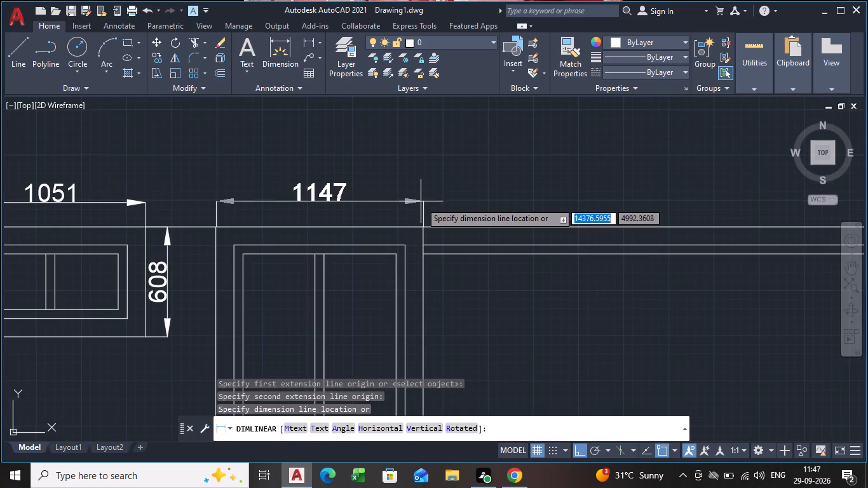
left_click(421, 202)
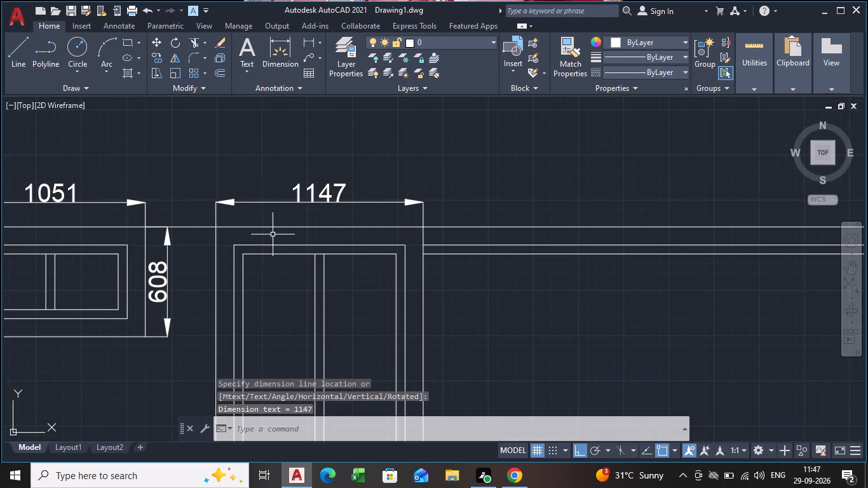
Add a vertical linear dimension for the fourth unit's overall height just outside its right edge.
key("space")
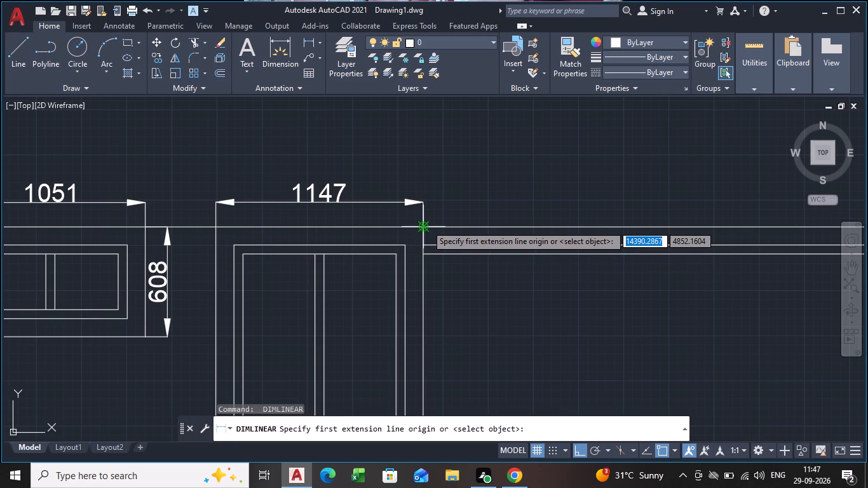
left_click(426, 225)
scroll(445, 289, "down", 4)
middle_click_drag(446, 295, 419, 217)
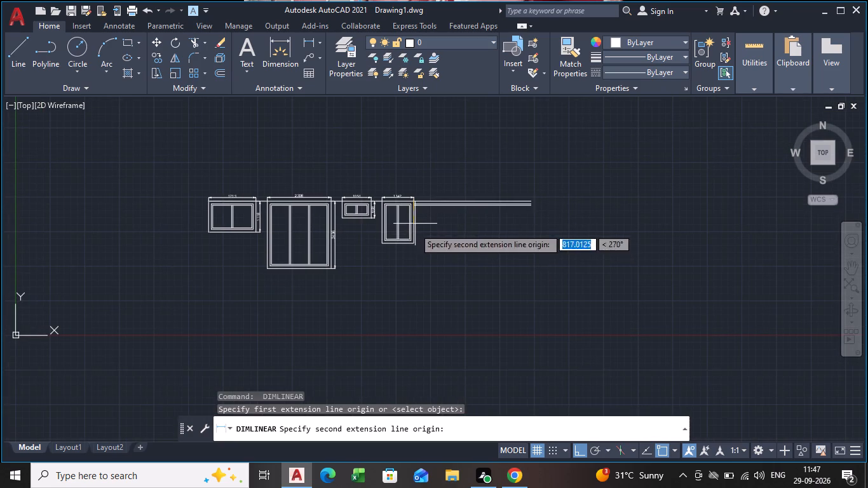
scroll(414, 234, "up", 5)
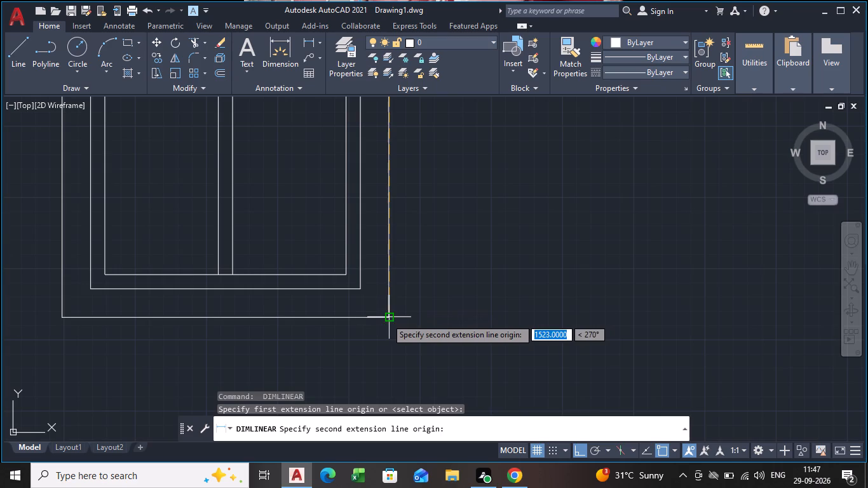
left_click(389, 318)
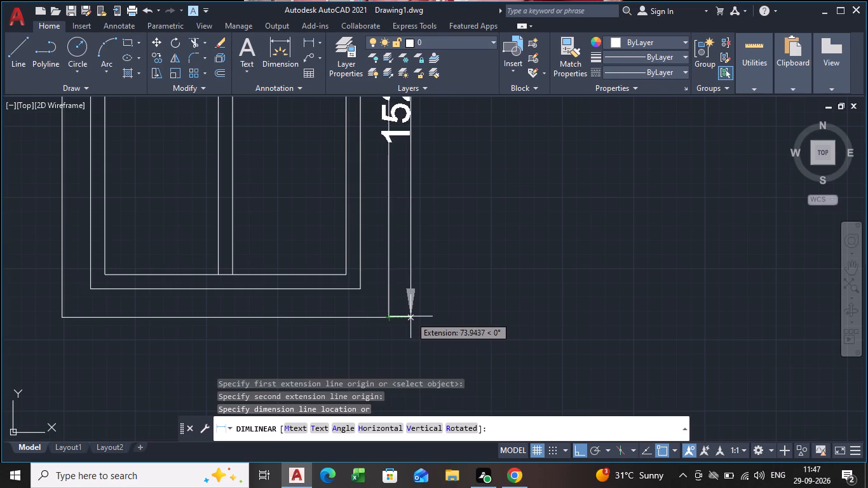
scroll(423, 318, "down", 3)
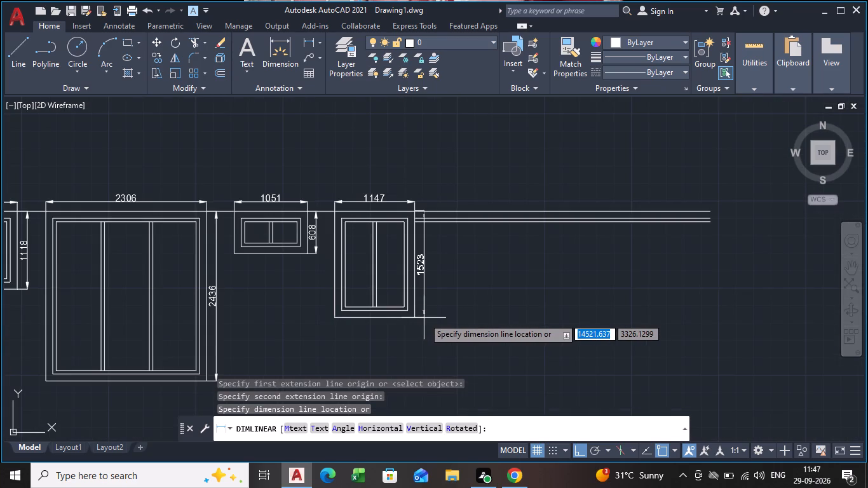
left_click(424, 318)
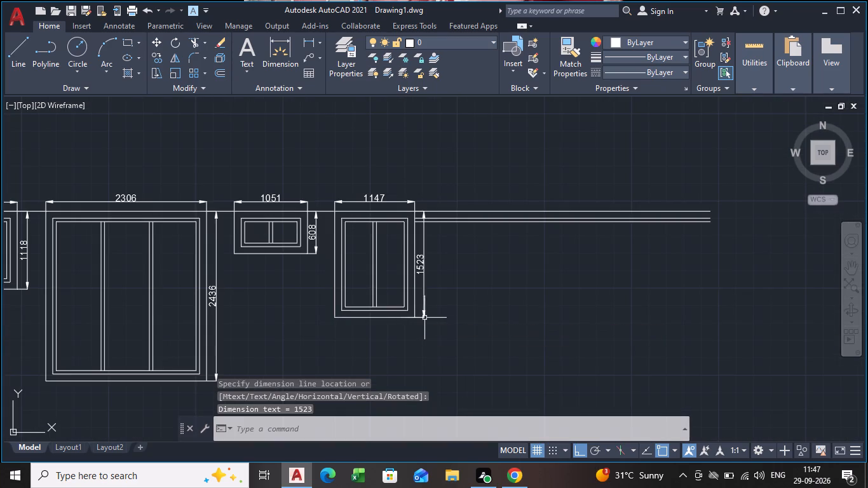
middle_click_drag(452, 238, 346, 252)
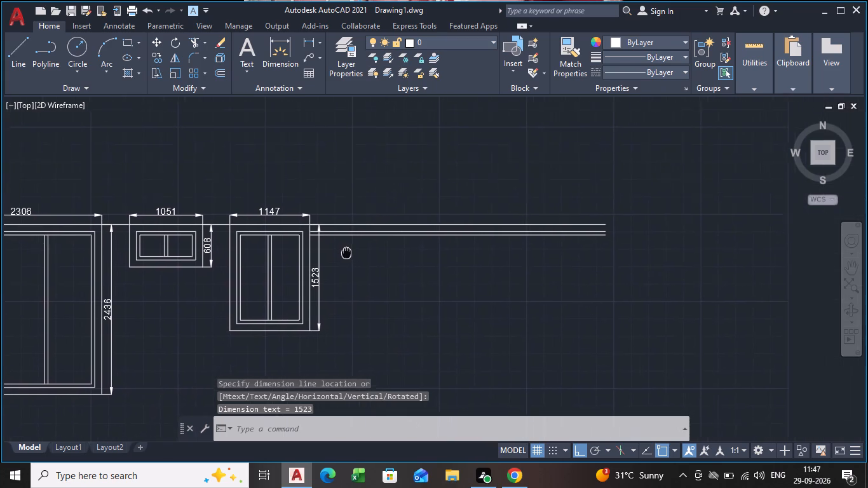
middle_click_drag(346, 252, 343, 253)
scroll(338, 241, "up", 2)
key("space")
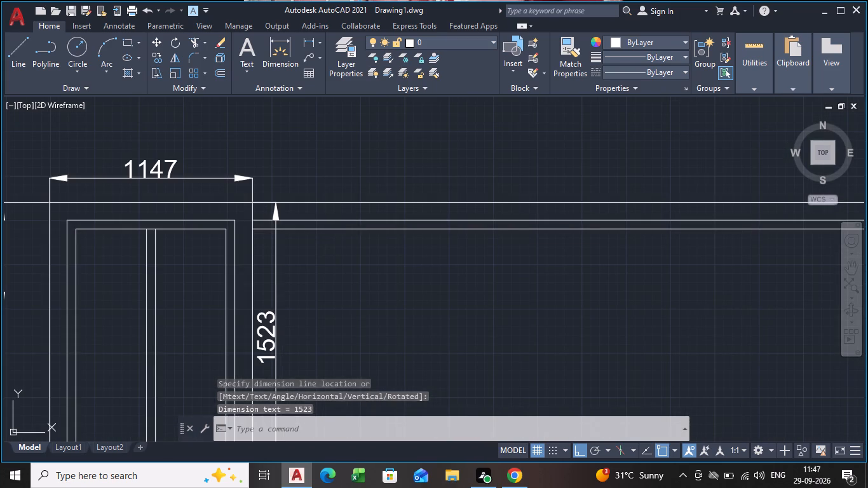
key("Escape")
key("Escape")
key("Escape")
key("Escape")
Draw the fifth unit's outline beyond the fourth unit's height dimension: 1347 mm down from the top line, 1354 mm across, and back up to the top line.
key("l")
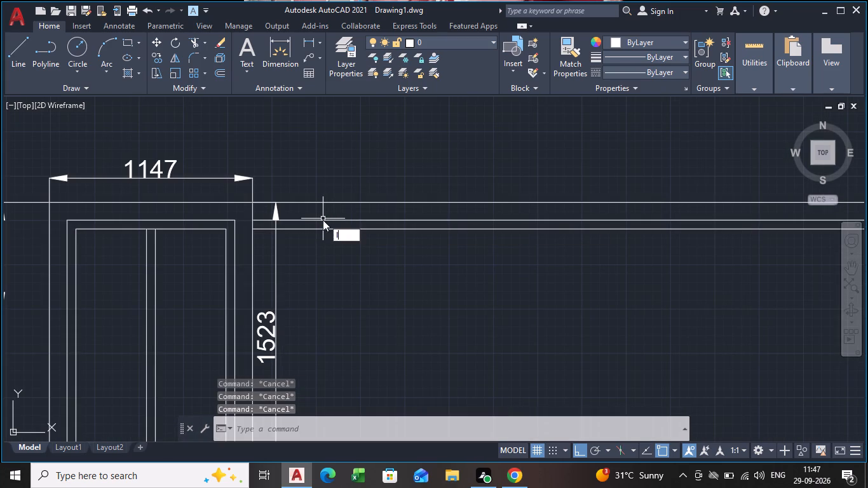
key("Return")
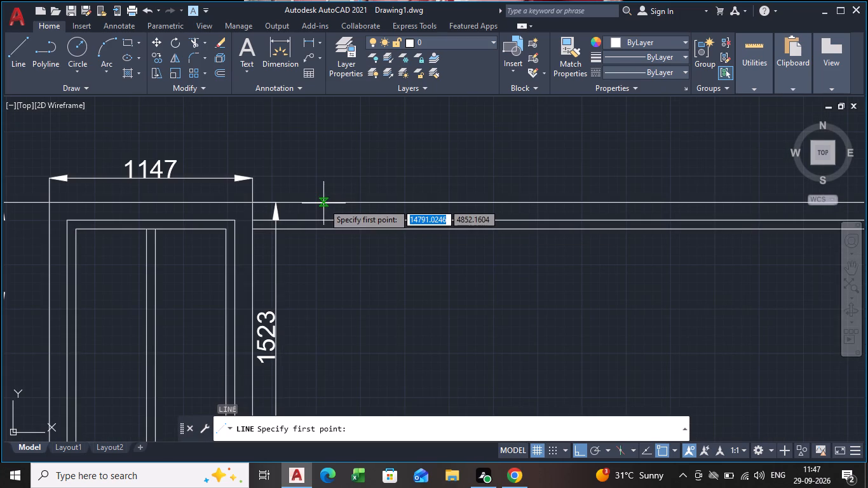
left_click(323, 203)
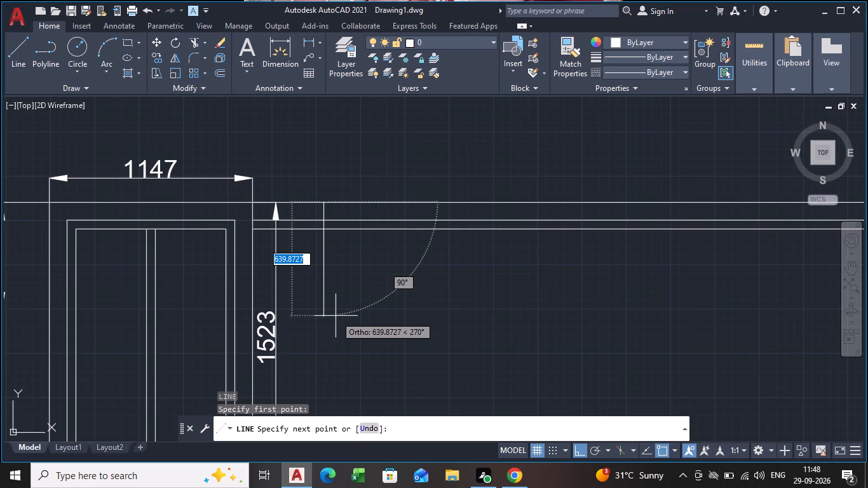
type("1347")
key("Return")
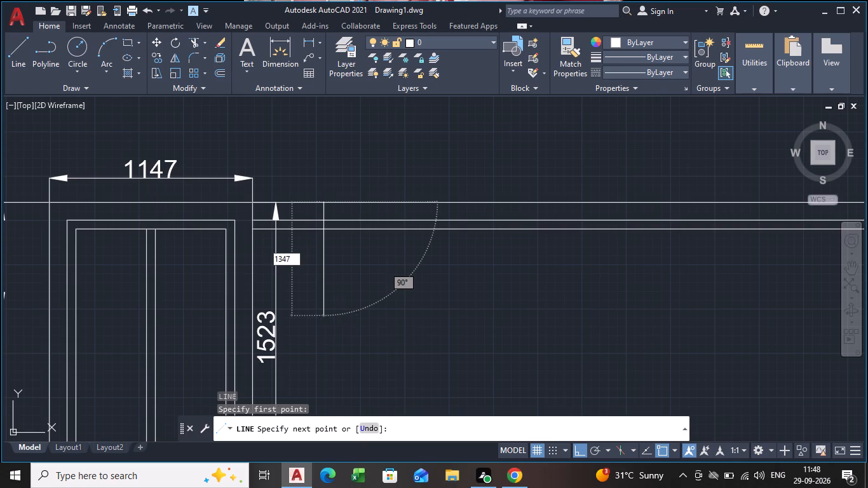
scroll(564, 280, "down", 2)
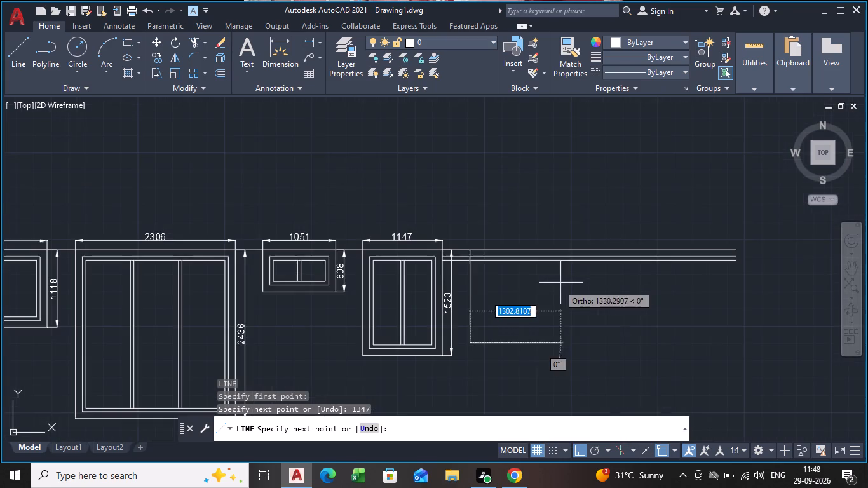
middle_click_drag(526, 307, 478, 231)
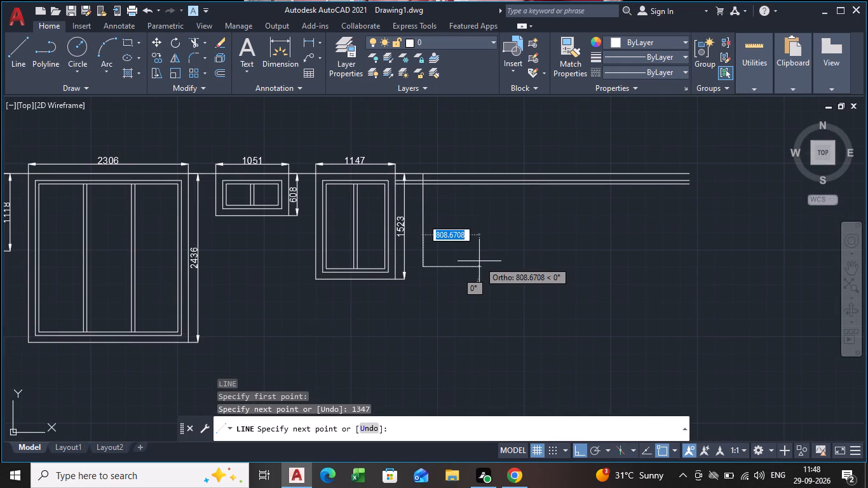
type("13")
type("54")
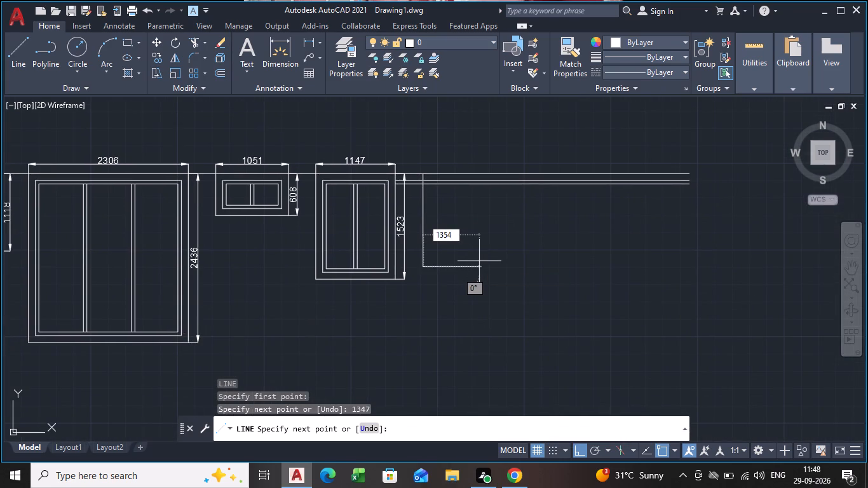
key("Return")
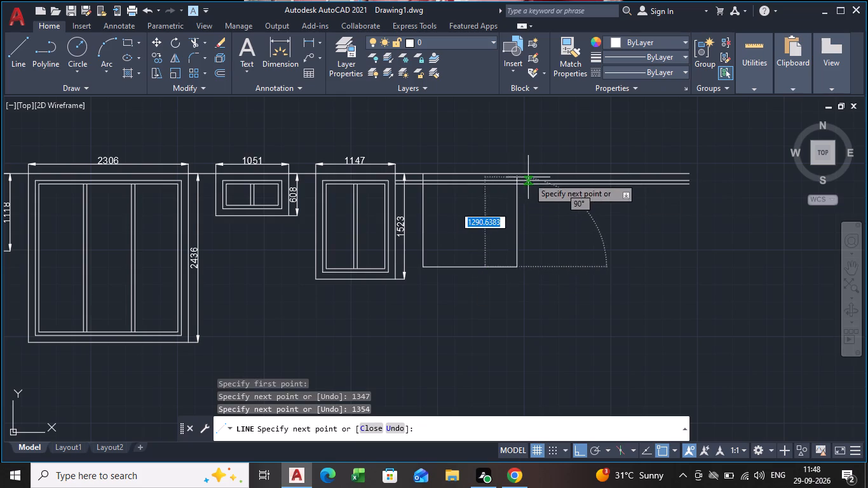
scroll(514, 172, "up", 3)
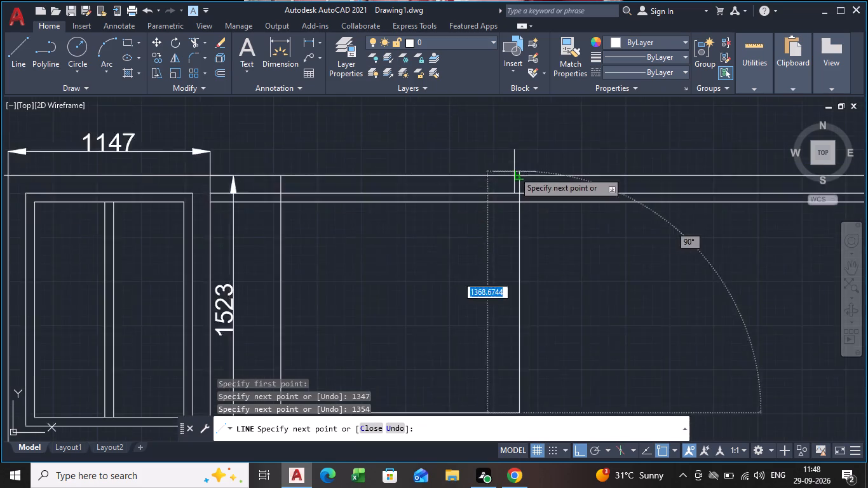
left_click(524, 177)
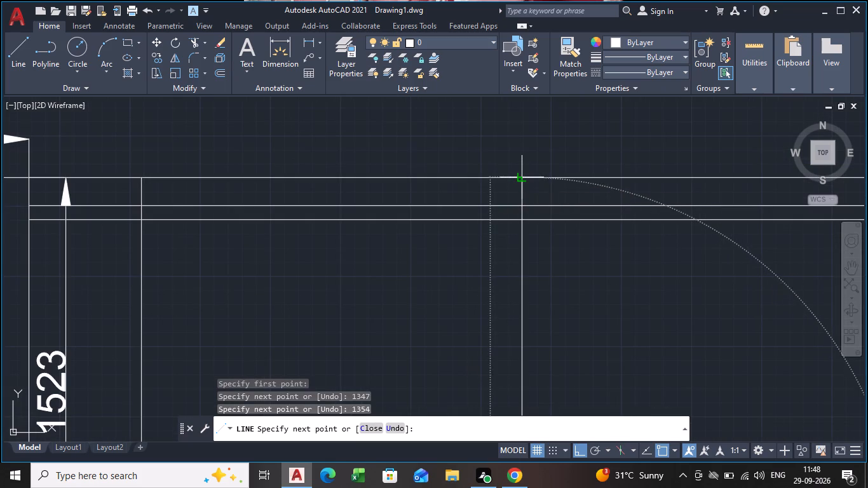
key("space")
Offset the fifth unit's left, bottom and right edges 100 mm inward.
middle_click_drag(431, 320, 423, 179)
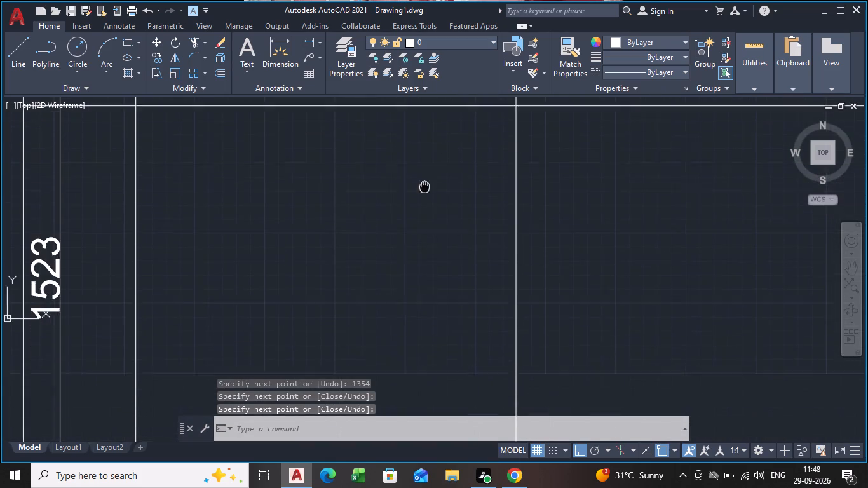
middle_click_drag(423, 179, 423, 177)
scroll(423, 177, "down", 3)
middle_click_drag(423, 177, 416, 245)
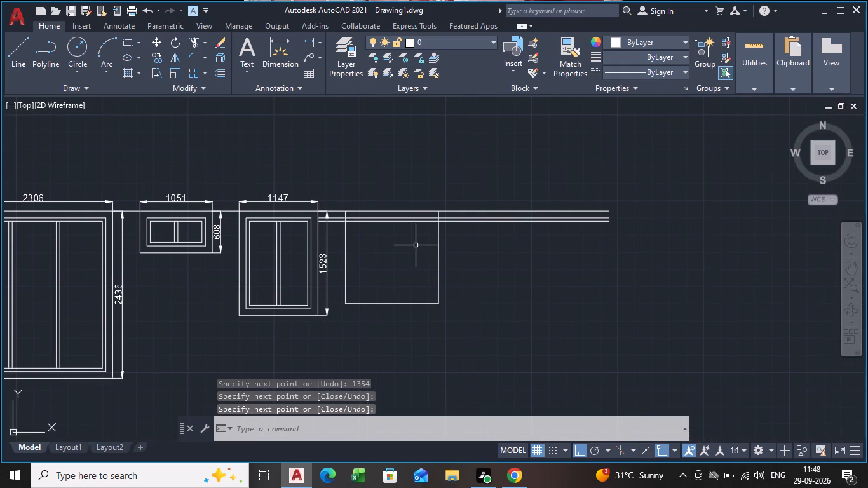
type("of")
key("Return")
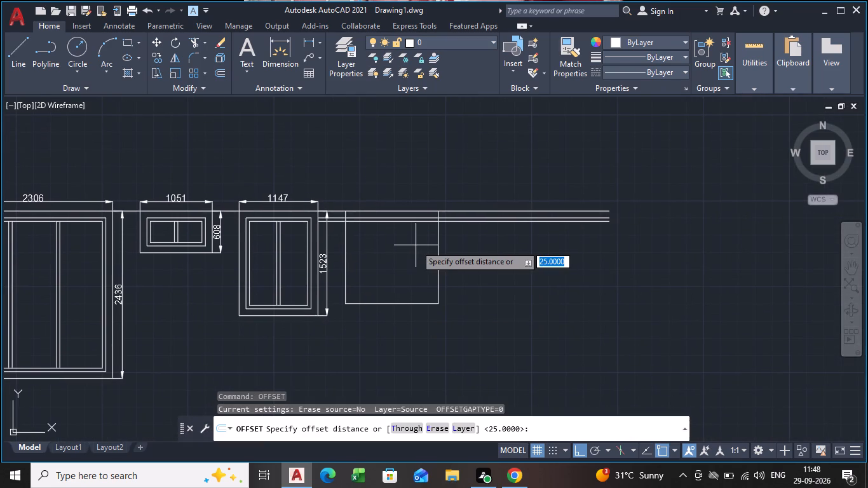
type("100")
key("Return")
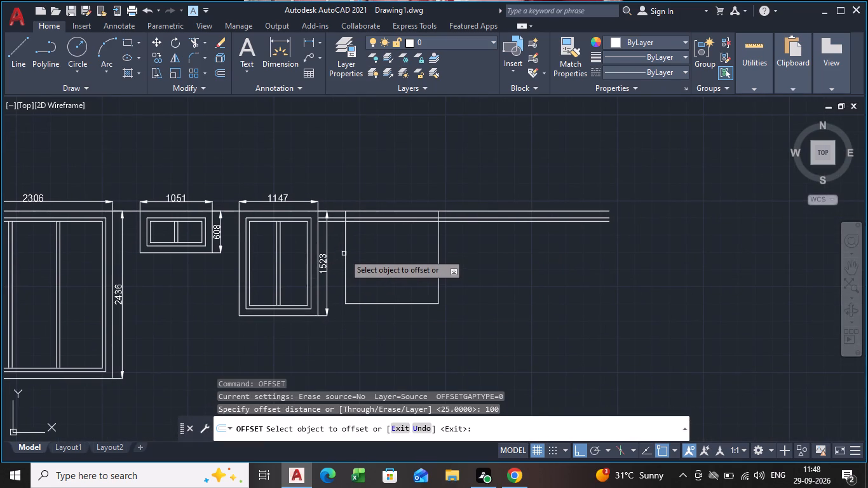
scroll(344, 254, "up", 1)
left_click(345, 253)
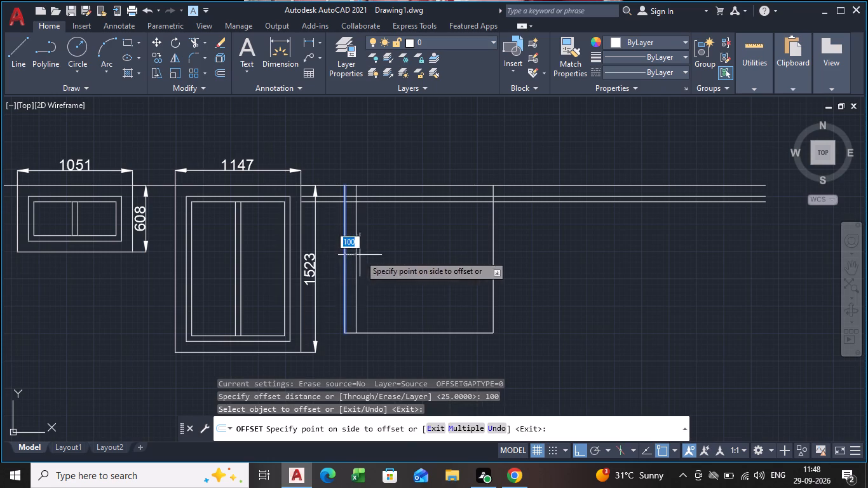
left_click(360, 255)
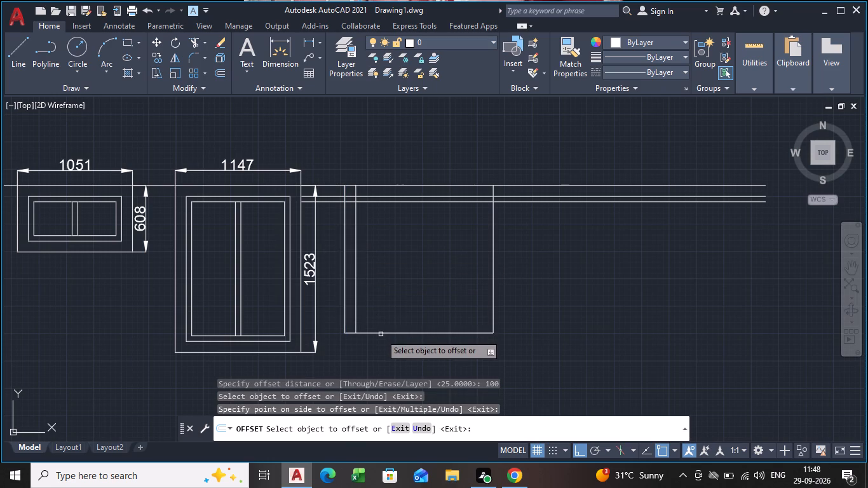
left_click(381, 334)
left_click(381, 314)
left_click(494, 269)
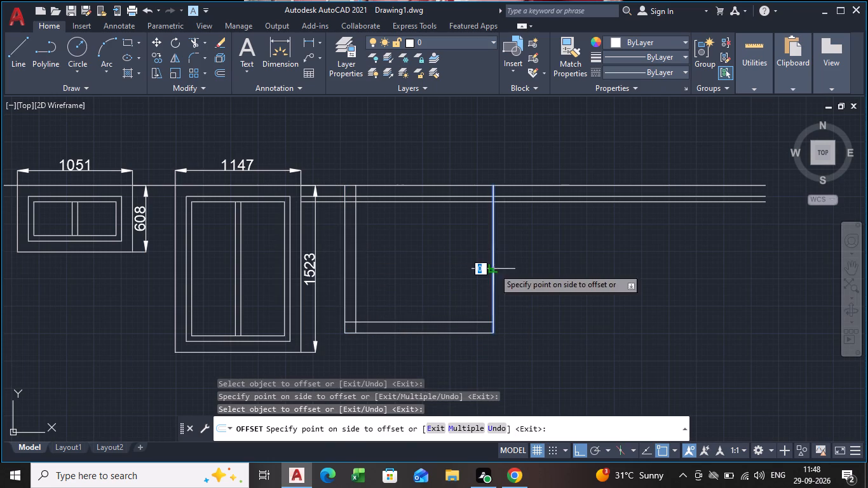
left_click(468, 261)
key("space")
Offset the fifth unit's three 100 mm frame lines another 50 mm inward.
type("of")
key("Return")
type("50")
key("Return")
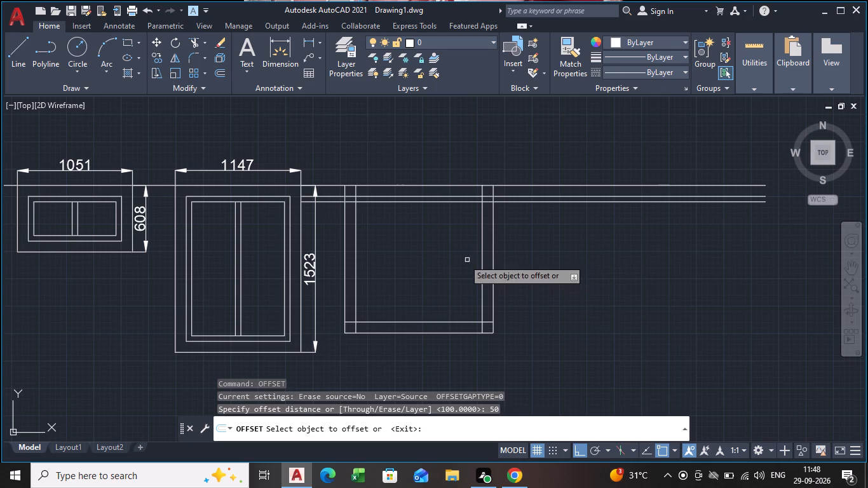
left_click(356, 264)
left_click(368, 268)
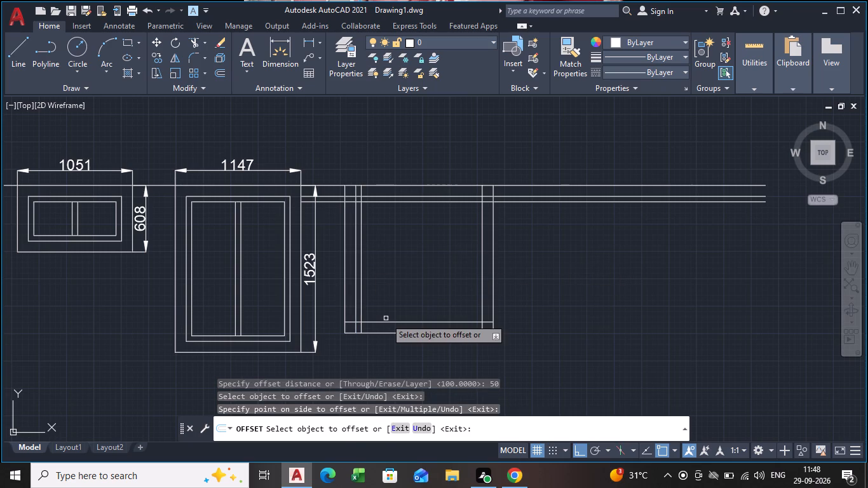
left_click(386, 323)
left_click(388, 313)
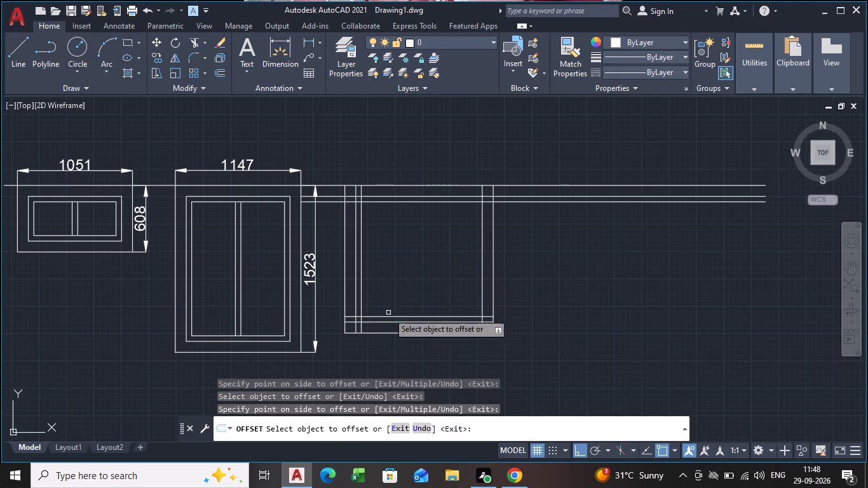
left_click(482, 292)
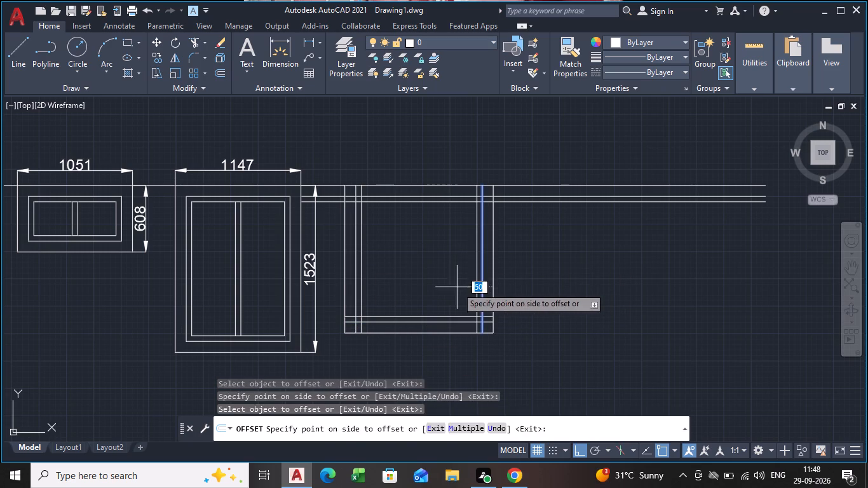
left_click(457, 287)
key("space")
Trim the two horizontal frame lines before the fifth unit and all frame line overruns at its upper-left and upper-right corners.
type("tr")
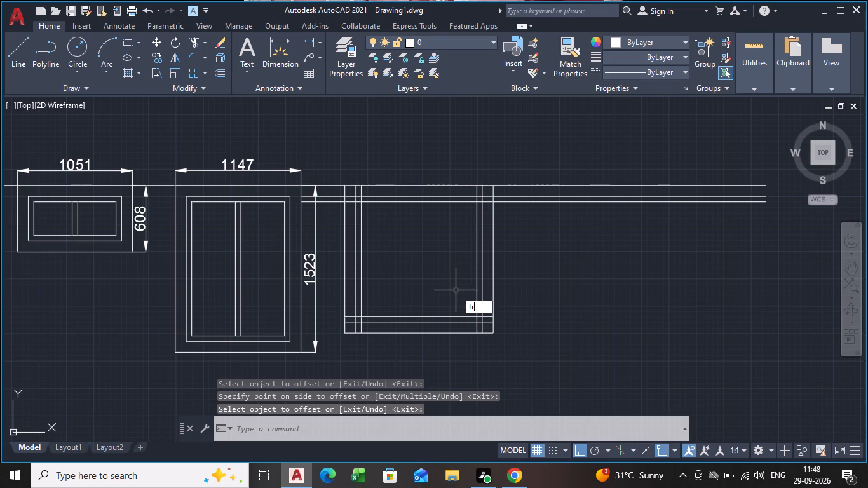
key("Return")
scroll(358, 194, "up", 1)
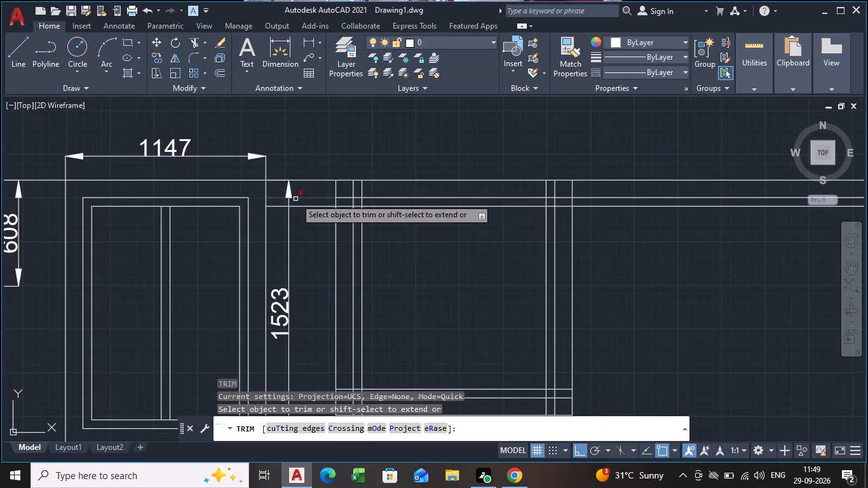
left_click(305, 191)
left_click(311, 229)
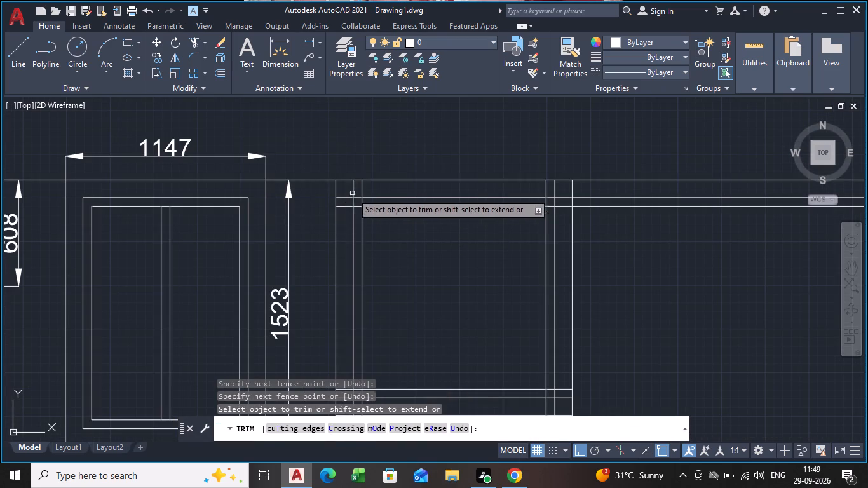
left_click(348, 191)
left_click(384, 189)
left_click(344, 186)
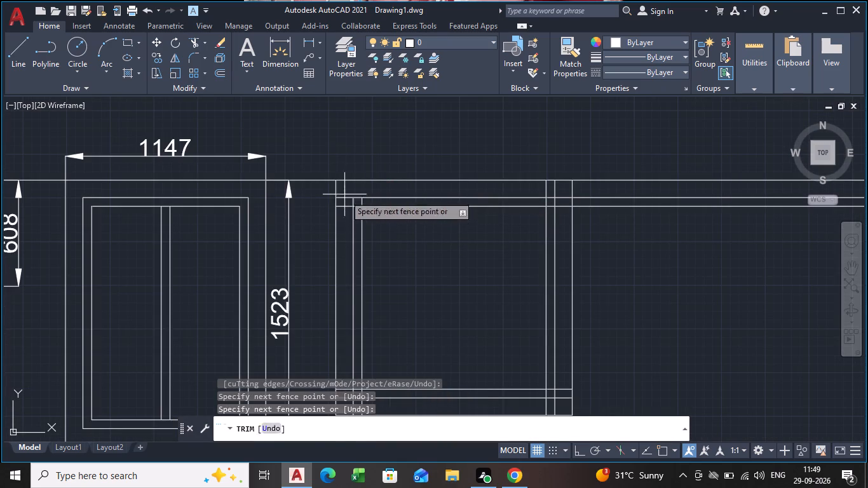
left_click(344, 221)
left_click(539, 189)
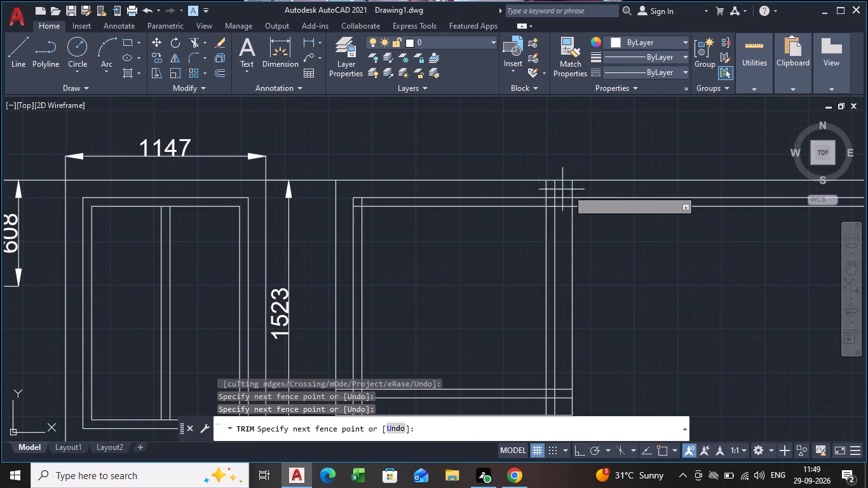
left_click(558, 189)
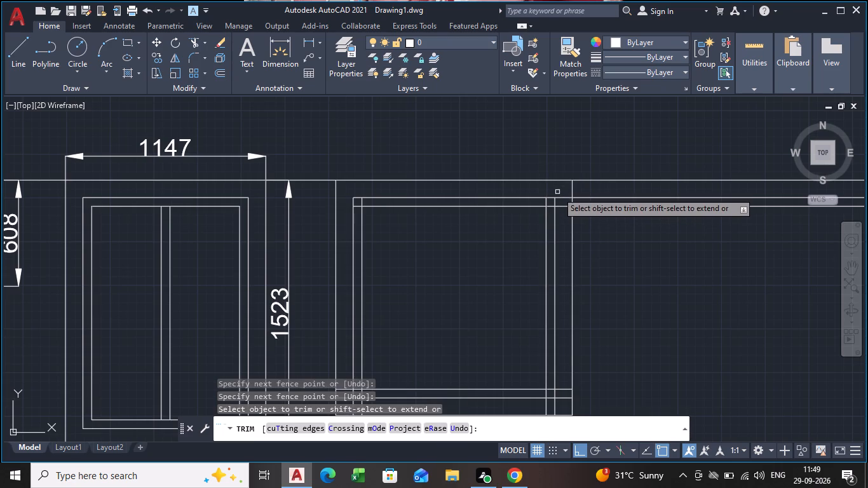
scroll(356, 202, "up", 3)
scroll(356, 202, "down", 3)
left_click(557, 191)
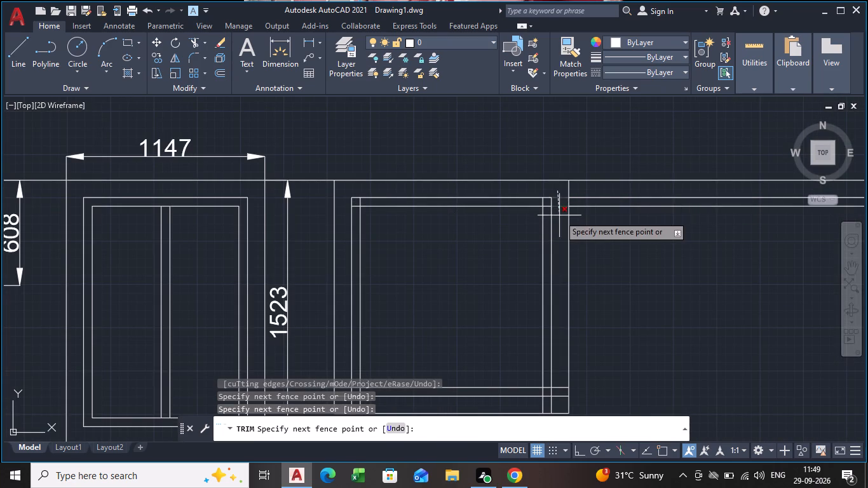
left_click(559, 215)
Trim the frame line overruns outside the outer frame rectangle at the fifth unit's lower-left and lower-right corners.
middle_click_drag(564, 337, 534, 241)
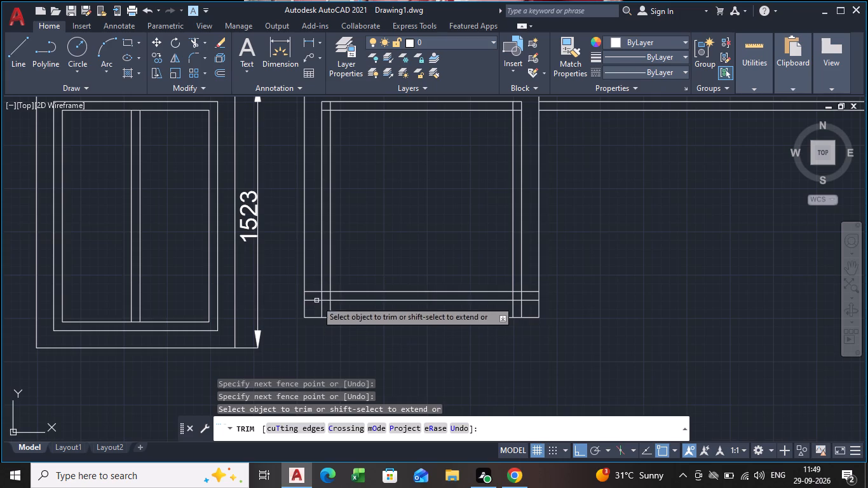
left_click(313, 283)
left_click(316, 308)
left_click(315, 309)
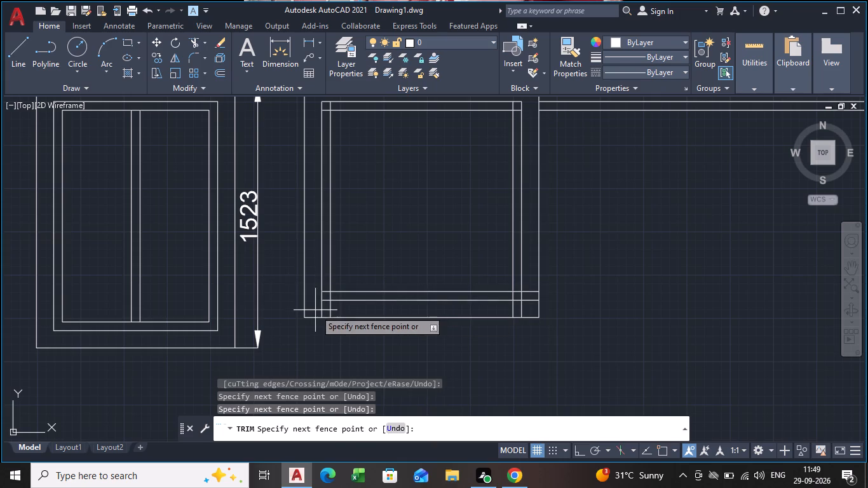
left_click(339, 309)
left_click(504, 308)
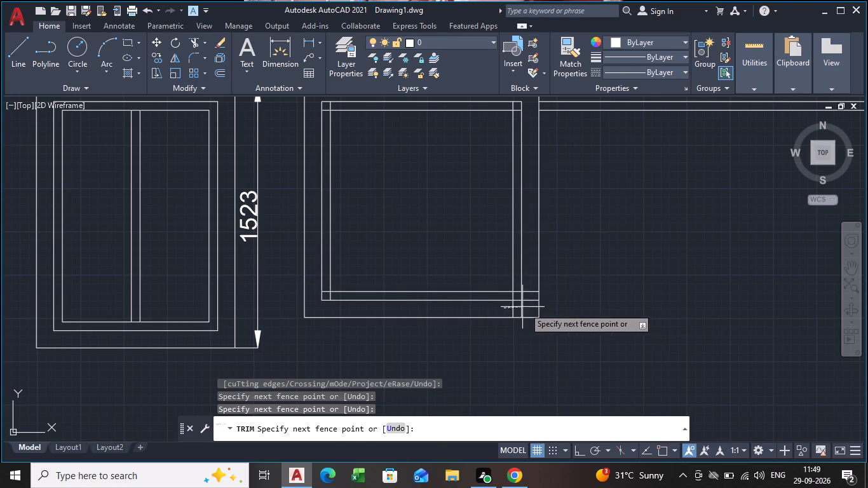
left_click(530, 309)
left_click(531, 309)
left_click(527, 280)
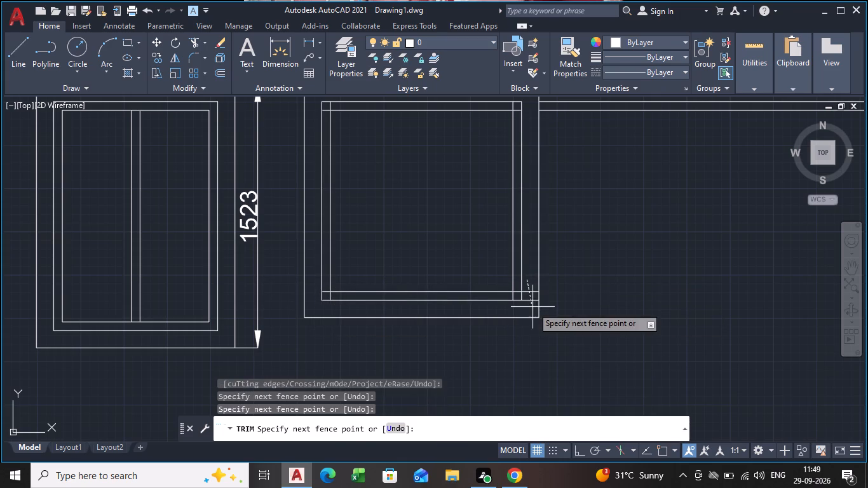
left_click(532, 309)
Trim the inner frame line overruns at all four corners between the fifth unit's two inner frame rectangles.
left_click(517, 292)
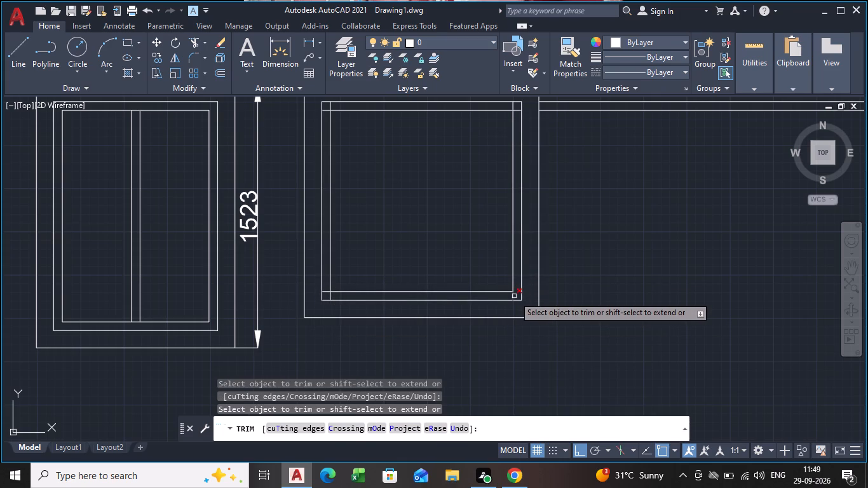
left_click(514, 296)
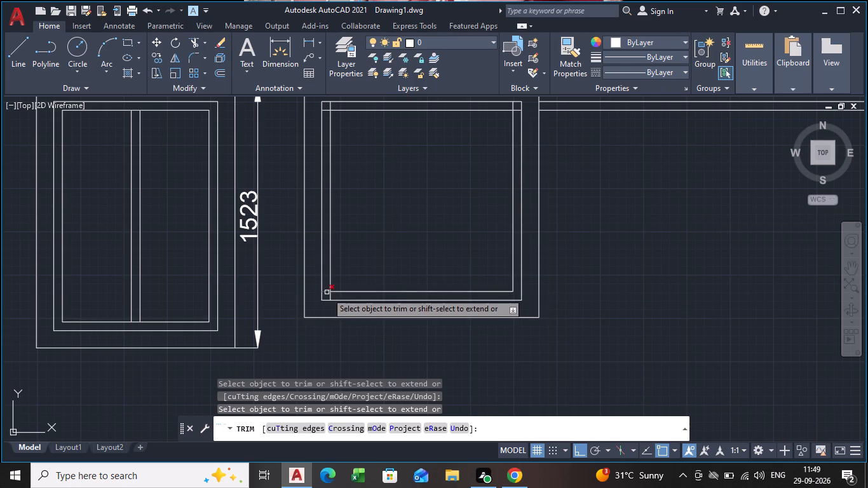
left_click(327, 292)
left_click(331, 296)
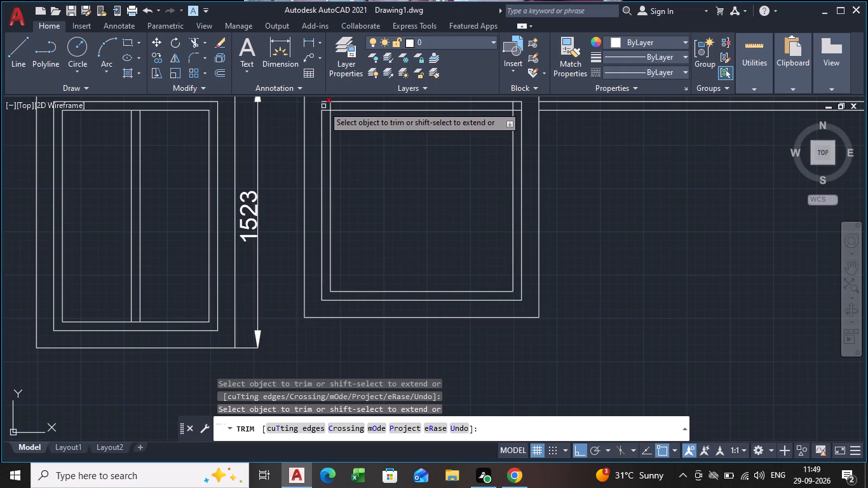
left_click(330, 105)
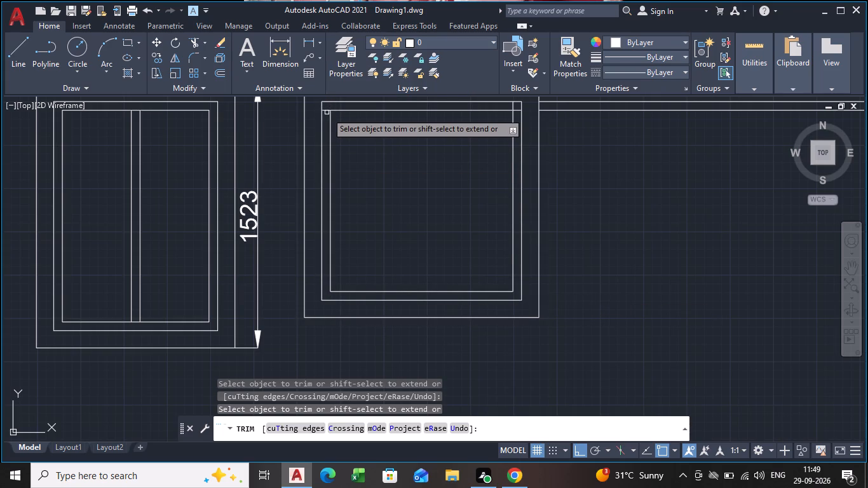
left_click(327, 111)
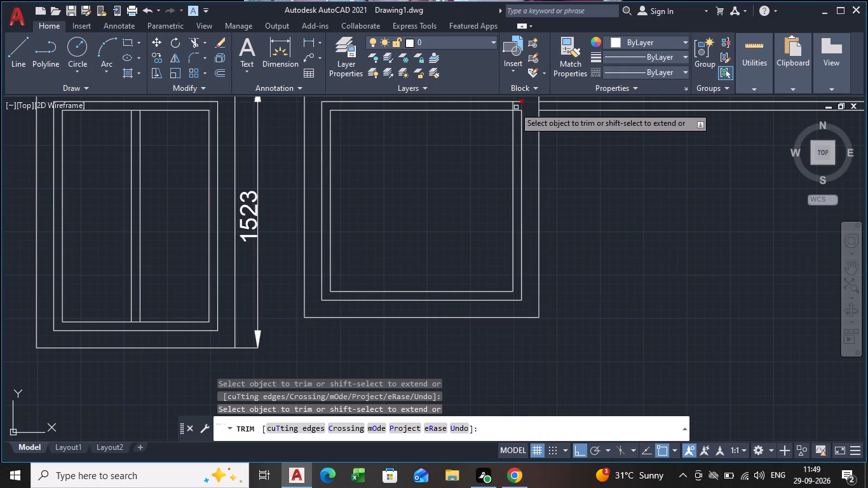
left_click(513, 107)
left_click(519, 111)
scroll(470, 178, "down", 2)
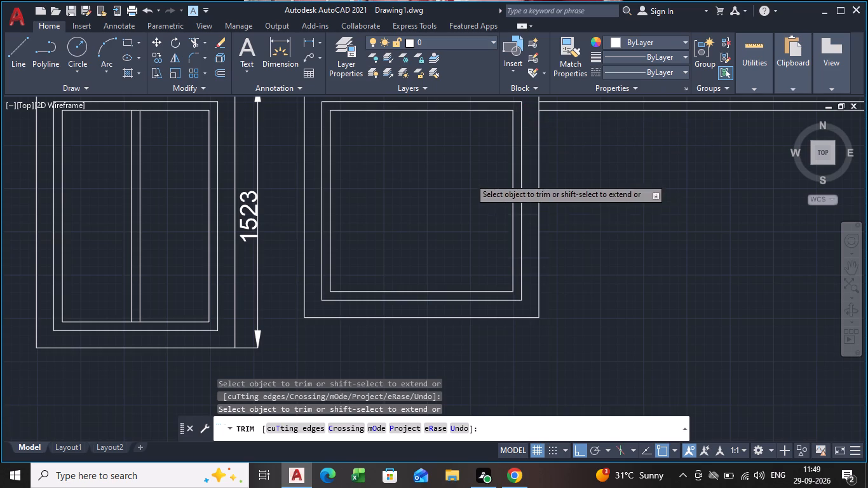
middle_click_drag(460, 166, 464, 218)
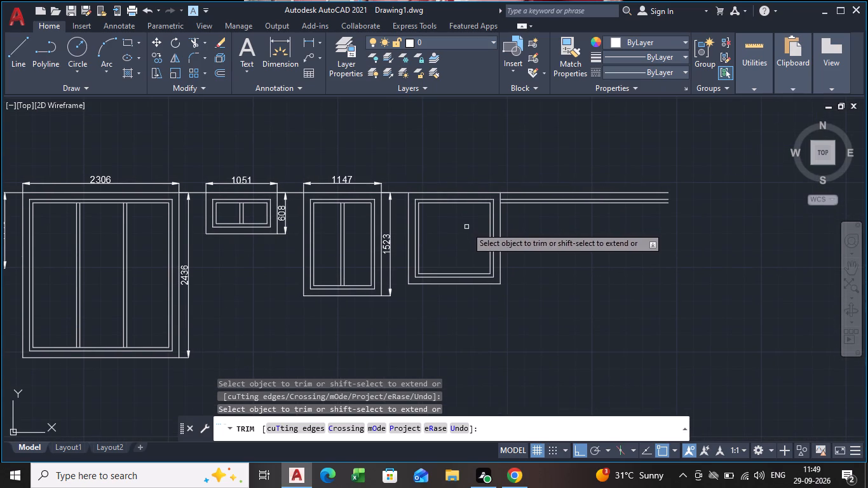
key("space")
Draw a vertical centre line in the fifth unit from the midpoint of the inner frame's top edge to its bottom edge.
key("l")
key("Return")
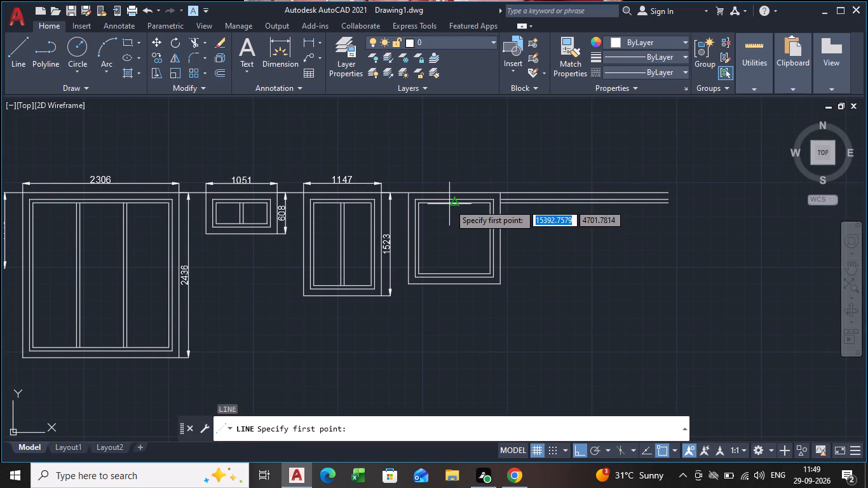
scroll(449, 204, "up", 2)
left_click(458, 201)
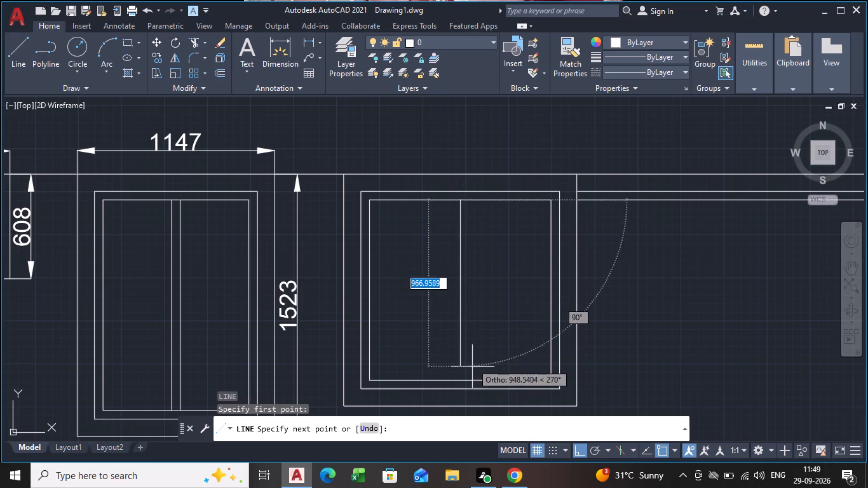
left_click(462, 379)
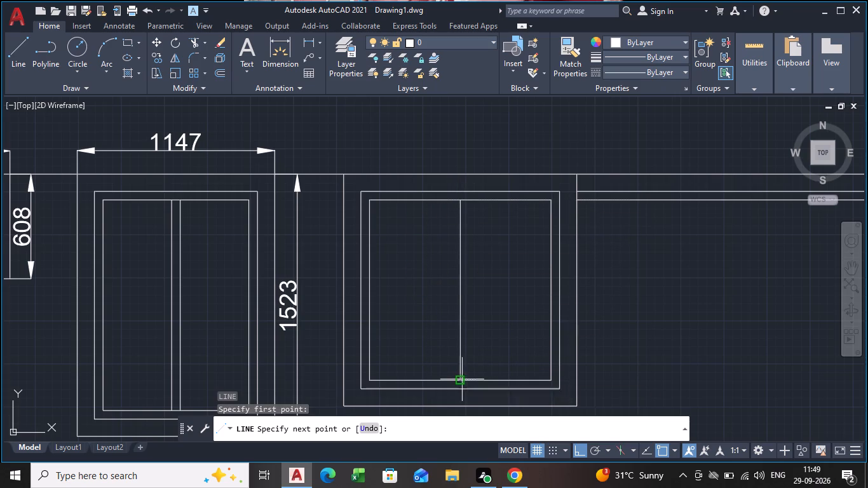
key("space")
Offset the fifth unit's centre line 25 mm to both sides and delete the original line to form the mullion.
type("of")
key("Return")
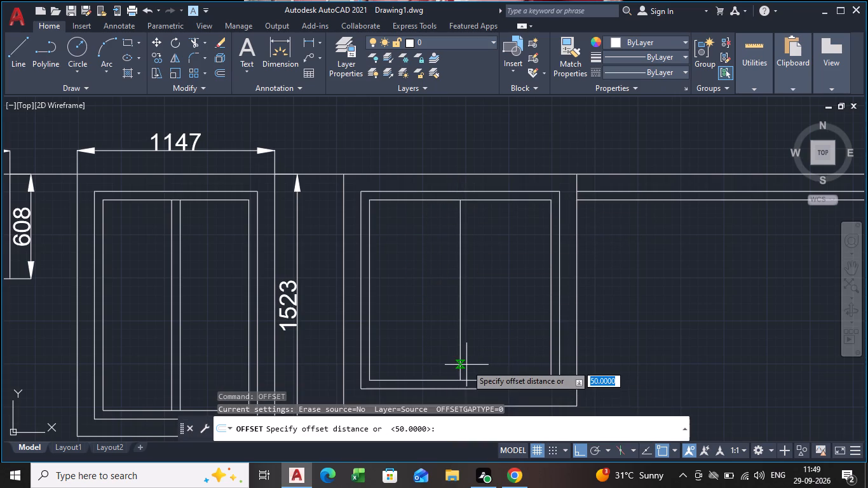
type("25")
key("Return")
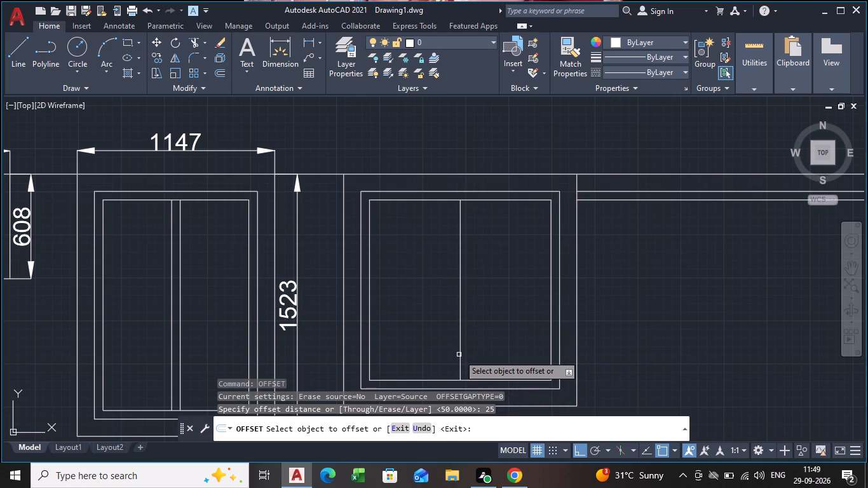
left_click(460, 354)
left_click(470, 355)
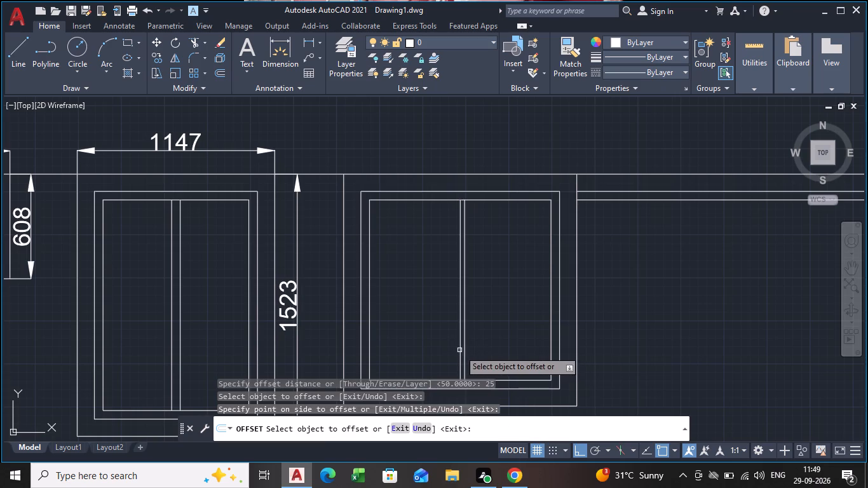
left_click(459, 350)
left_click(439, 345)
key("space")
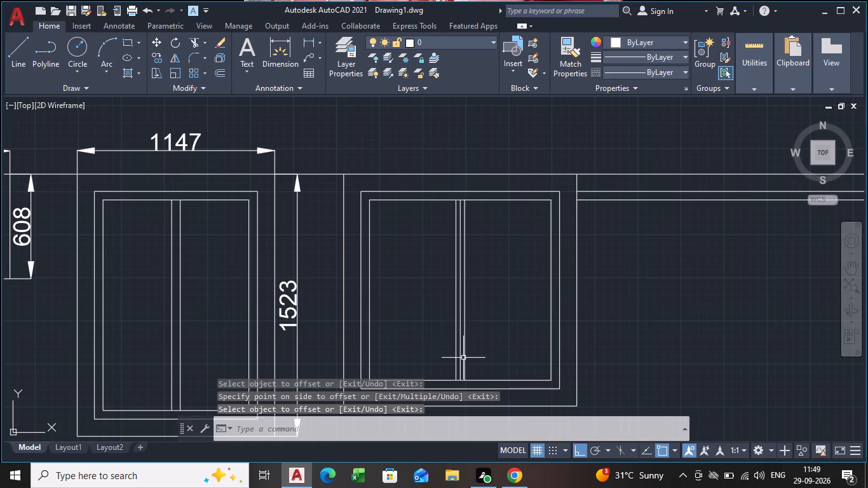
left_click(459, 356)
key("Delete")
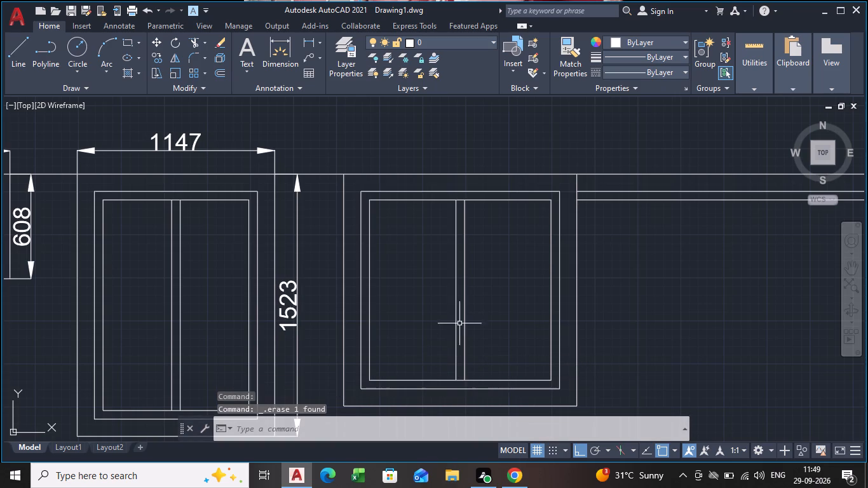
Add linear dimensions for the fifth unit's overall width above it and its overall height along its right side.
scroll(459, 322, "down", 1)
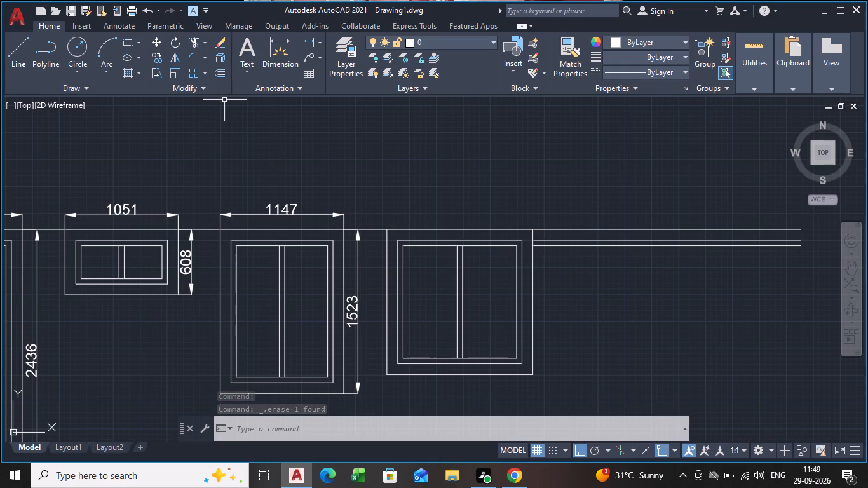
left_click(305, 44)
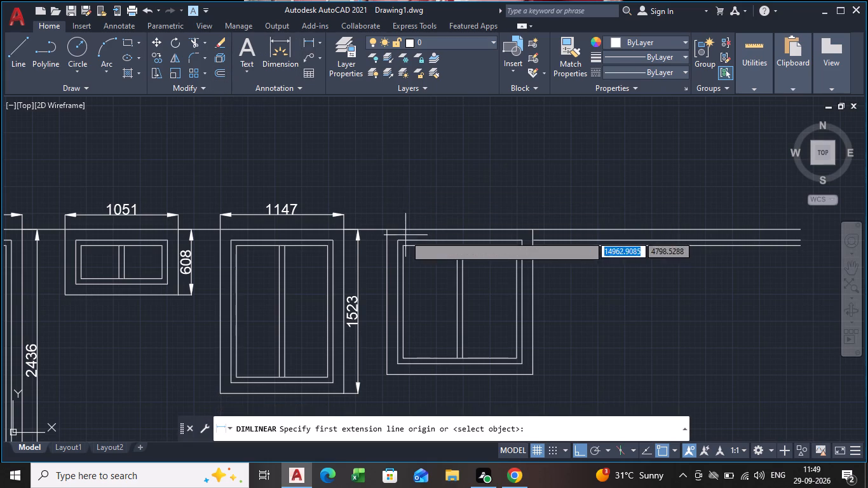
left_click(388, 227)
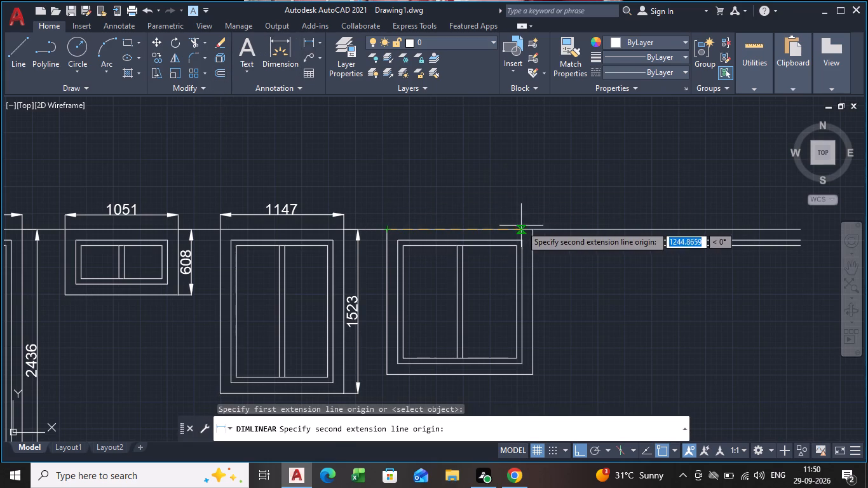
left_click(531, 227)
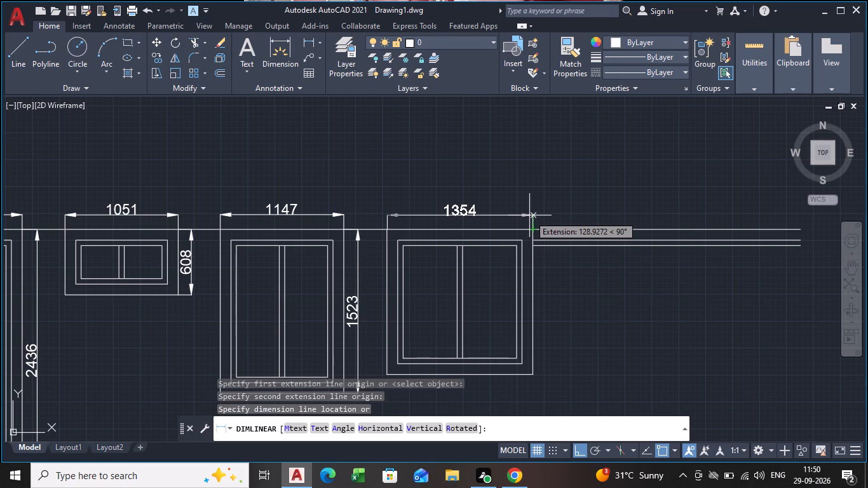
left_click(529, 215)
key("space")
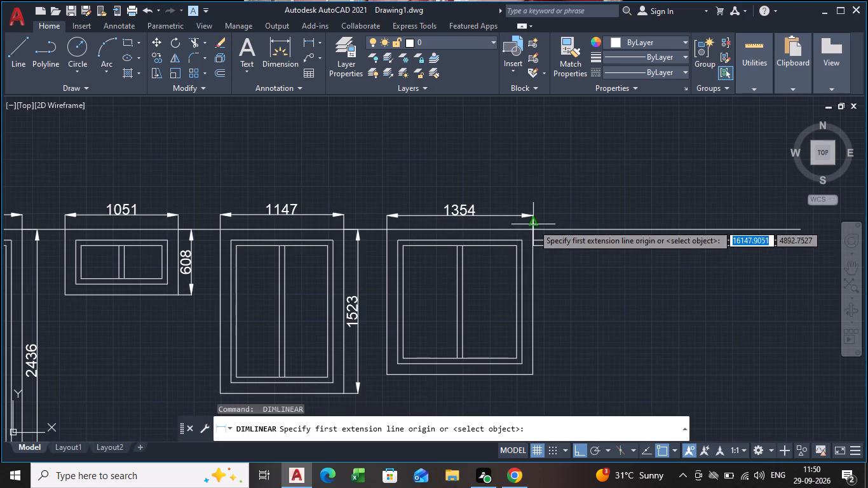
left_click(533, 228)
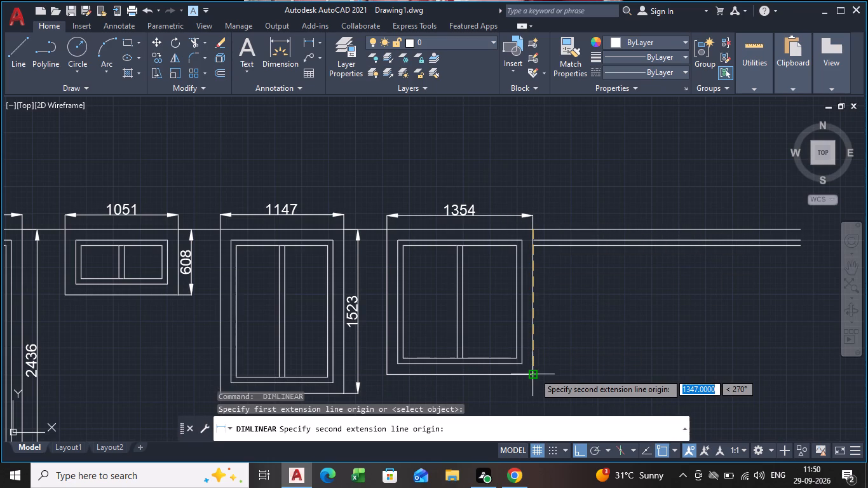
left_click(534, 373)
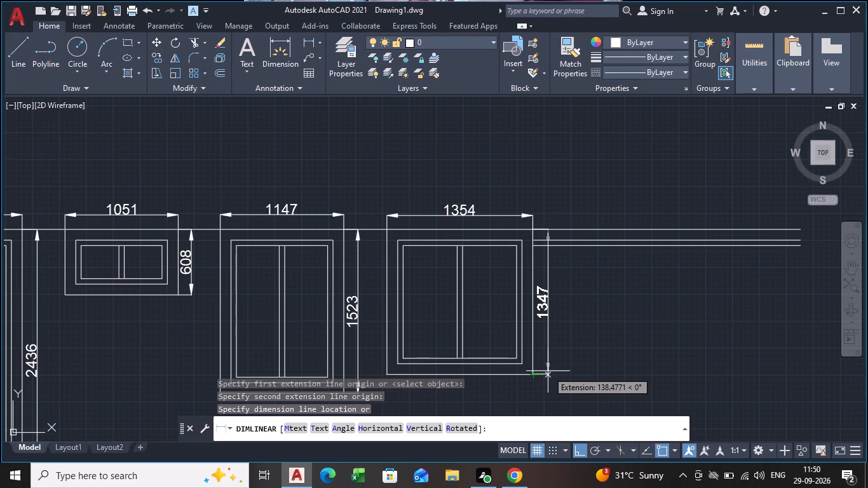
left_click(547, 371)
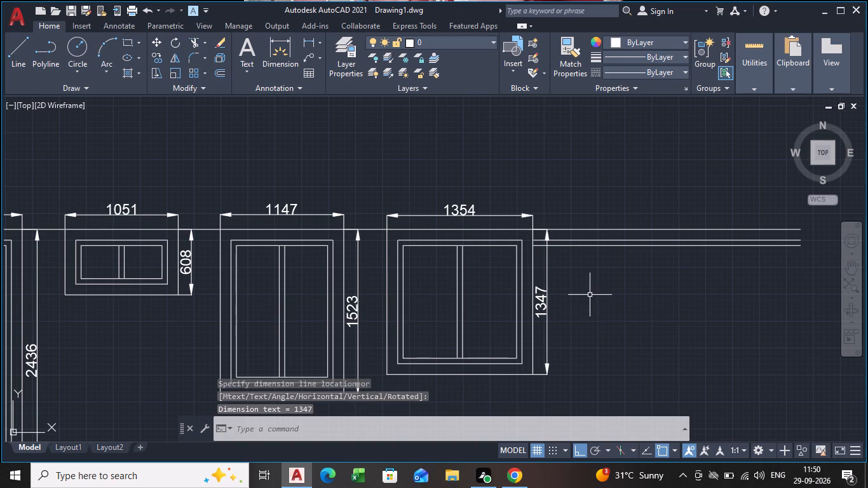
Draw the sixth unit's outline 600 mm wide and 600 mm high, hanging from the top line beyond the fifth unit.
middle_click_drag(590, 295, 341, 238)
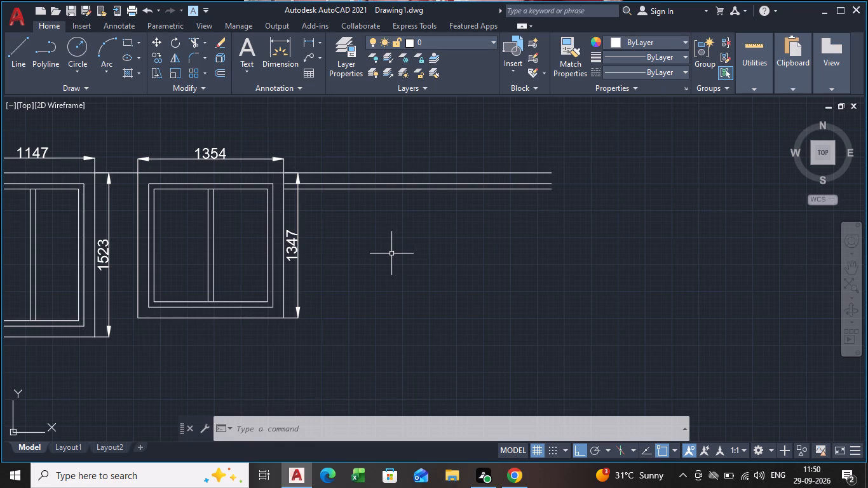
key("l")
key("Return")
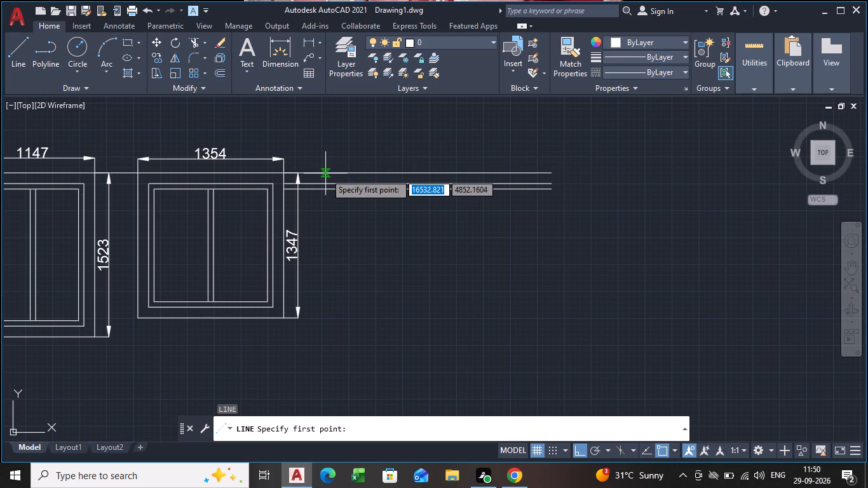
scroll(325, 173, "up", 1)
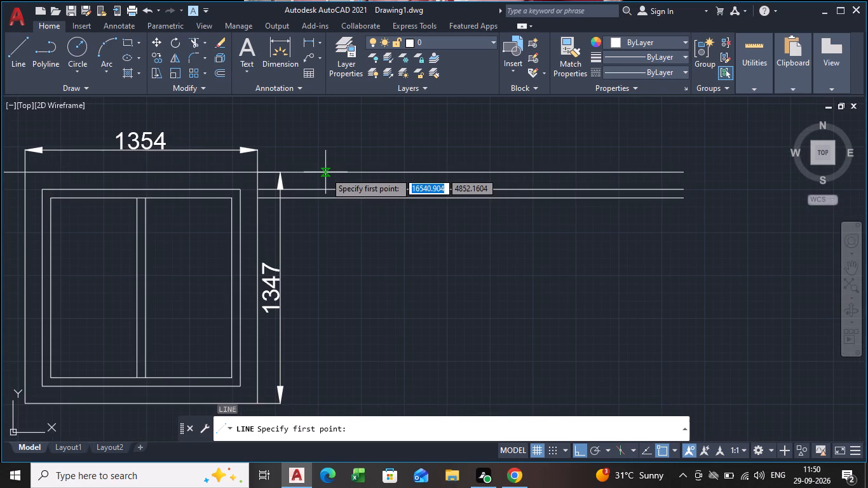
left_click(325, 173)
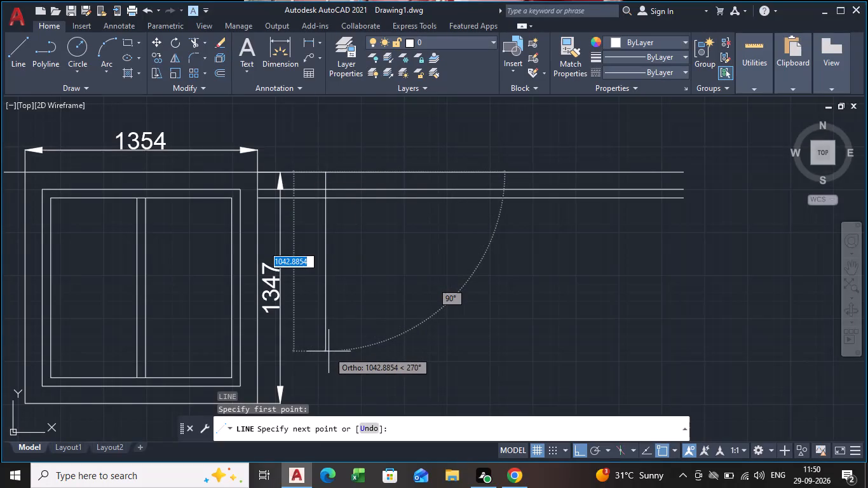
type("600")
key("Return")
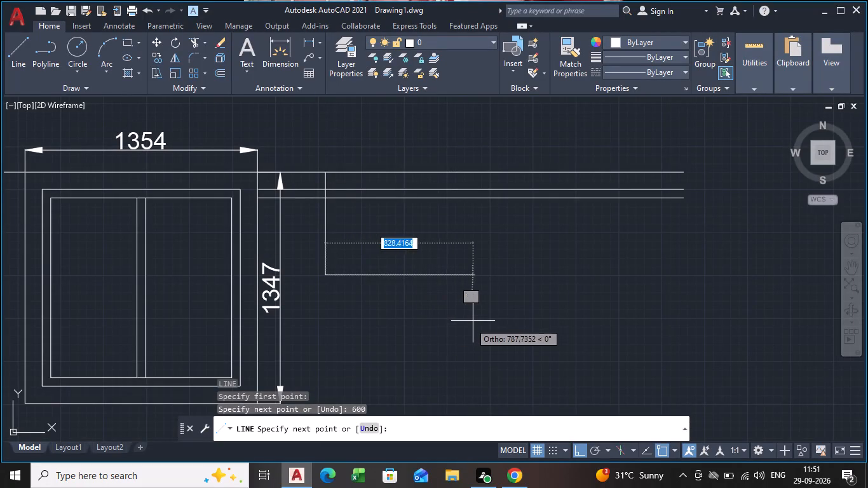
type("600")
key("Return")
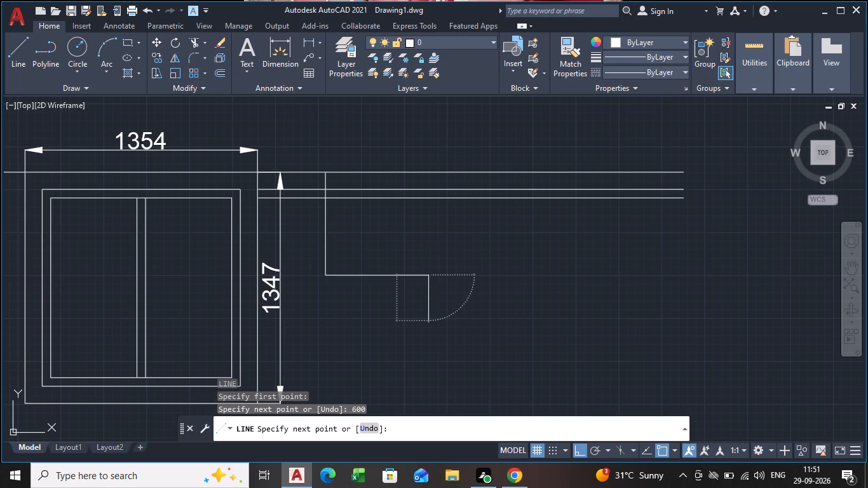
left_click(428, 174)
key("space")
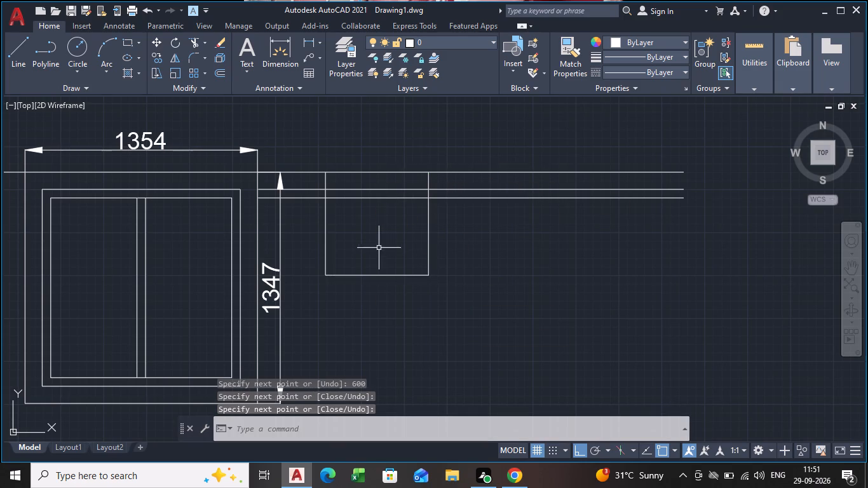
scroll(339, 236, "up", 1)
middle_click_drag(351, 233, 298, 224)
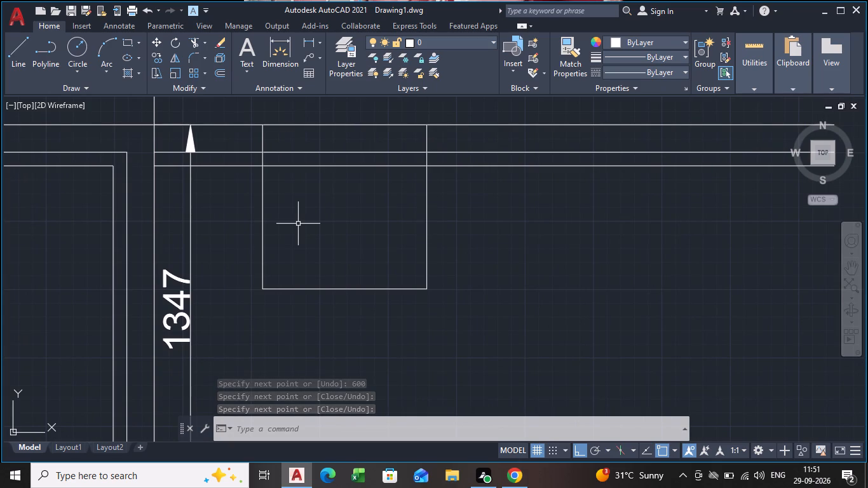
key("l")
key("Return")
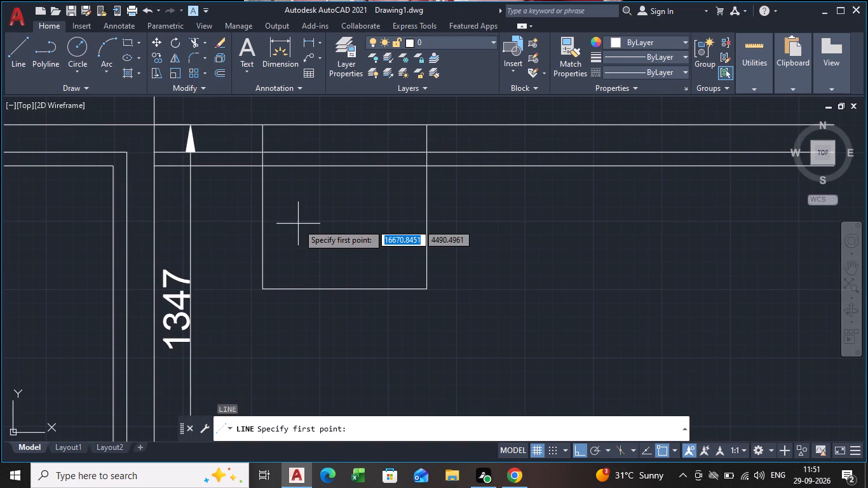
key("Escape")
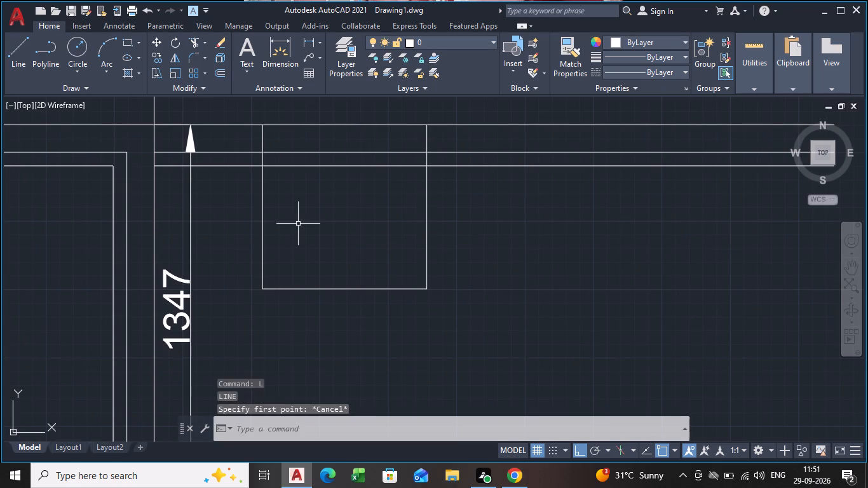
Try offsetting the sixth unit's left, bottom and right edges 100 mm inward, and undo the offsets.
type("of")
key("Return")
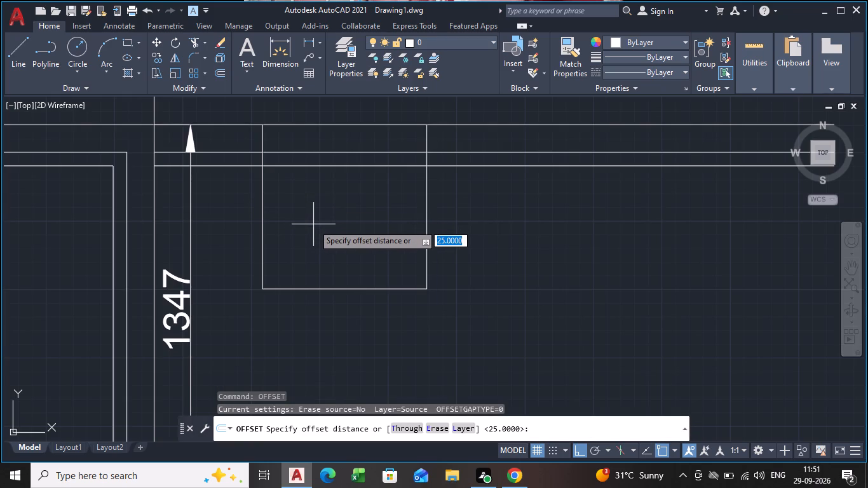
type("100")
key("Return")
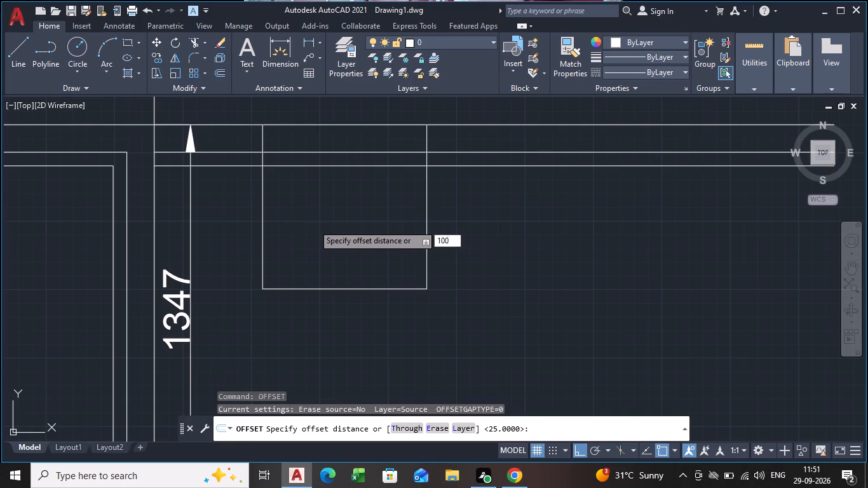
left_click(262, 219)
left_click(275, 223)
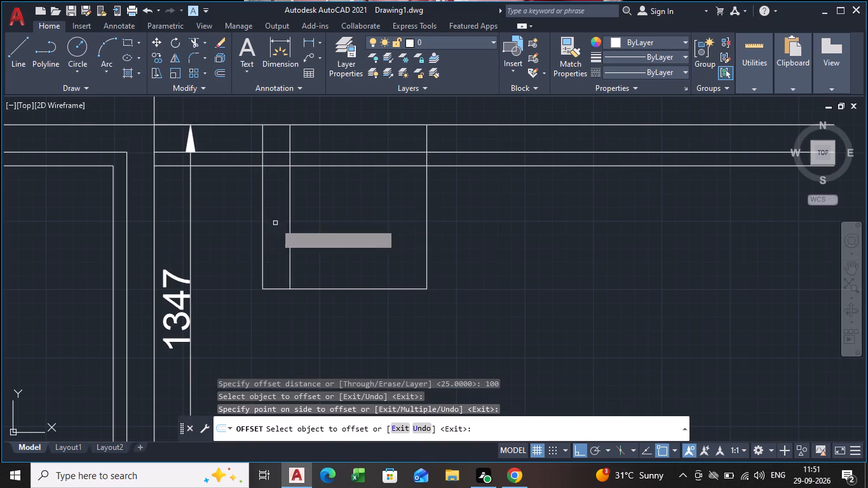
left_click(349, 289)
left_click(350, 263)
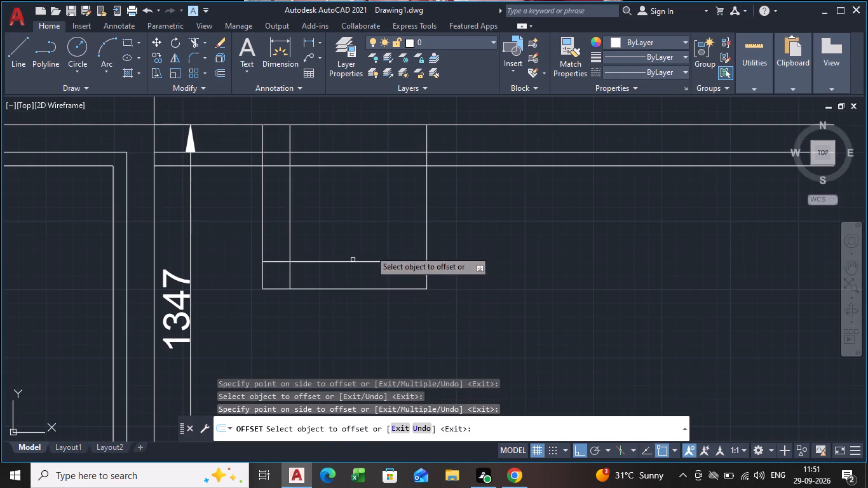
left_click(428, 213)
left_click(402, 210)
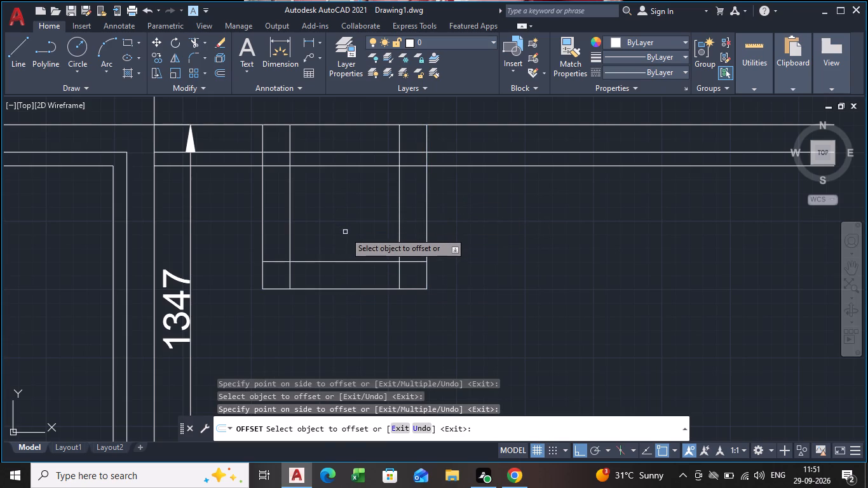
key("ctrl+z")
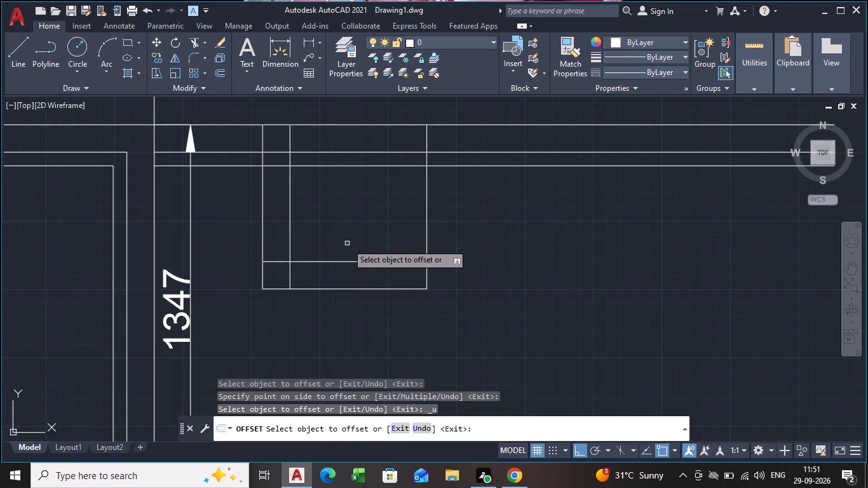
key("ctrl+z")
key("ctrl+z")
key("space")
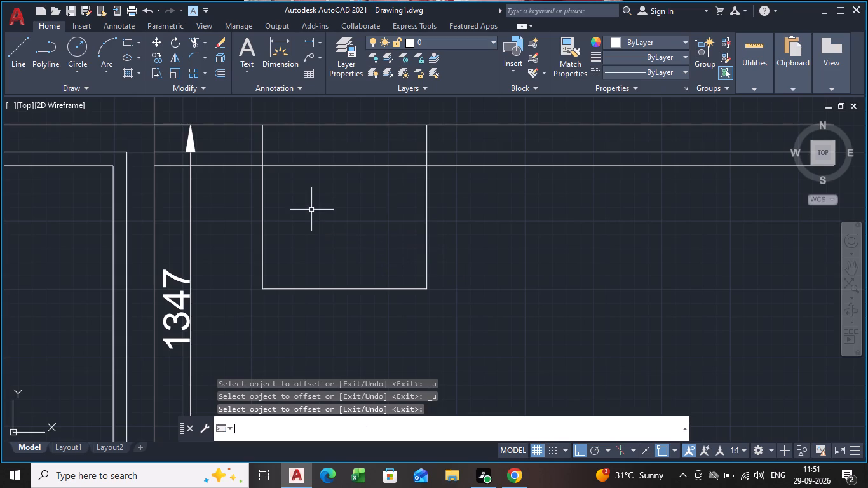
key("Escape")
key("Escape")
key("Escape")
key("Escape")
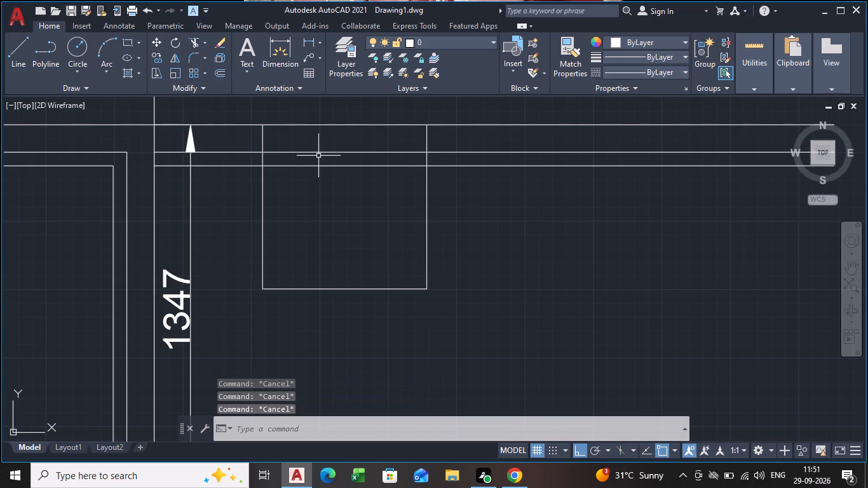
Trim the two lower horizontal guide lines between the fifth and sixth units and inside the sixth unit's outline.
type("tr")
key("Return")
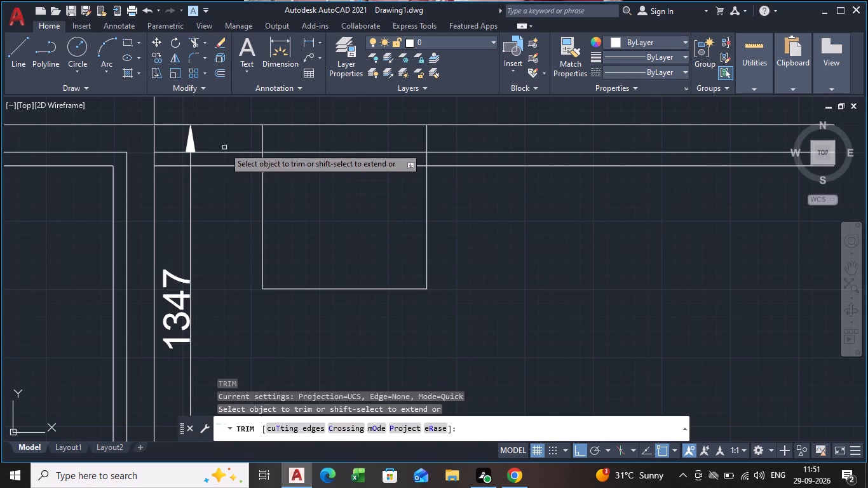
left_click(230, 142)
left_click(230, 179)
left_click(294, 133)
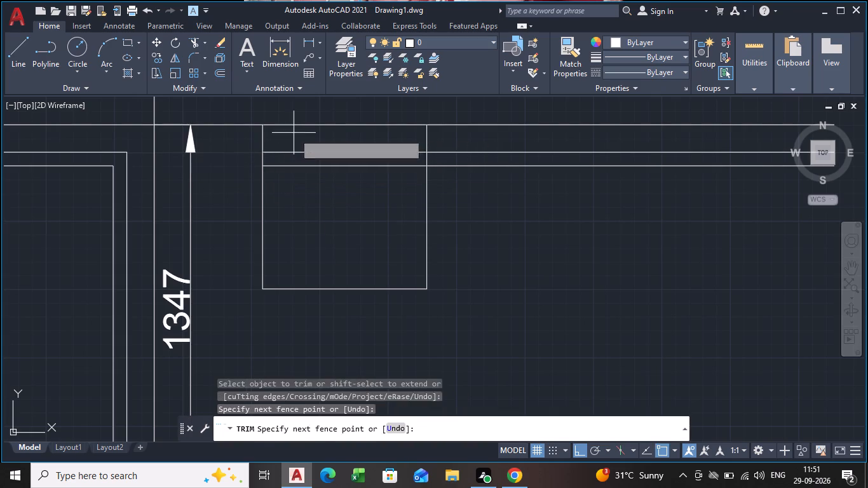
left_click(306, 195)
key("Escape")
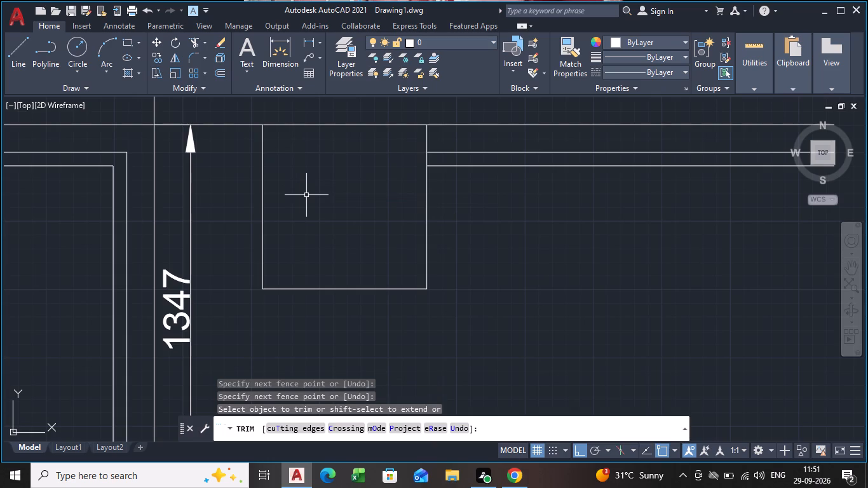
Offset the sixth unit's left, top, bottom and right edges 50 mm inward for its inner frame.
type("off")
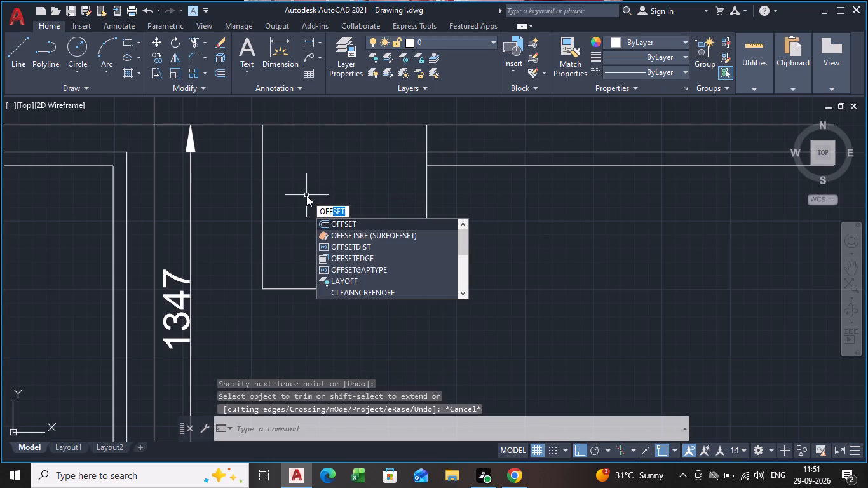
key("Return")
type("50")
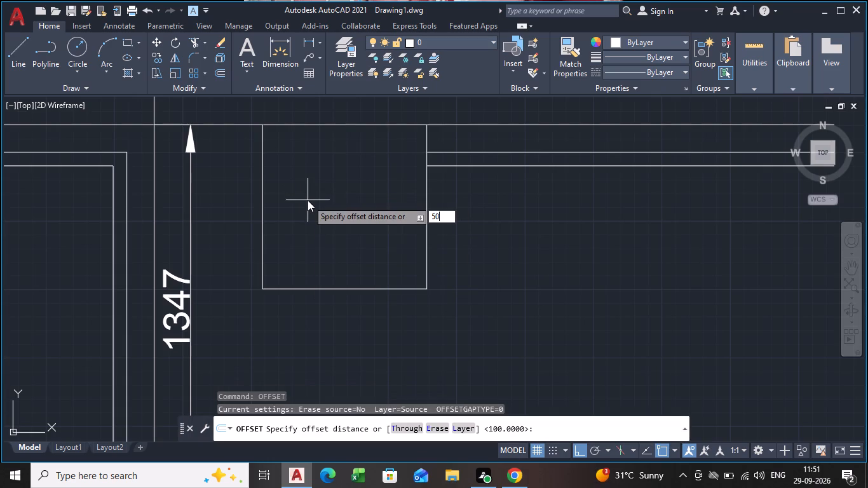
key("Return")
left_click(262, 180)
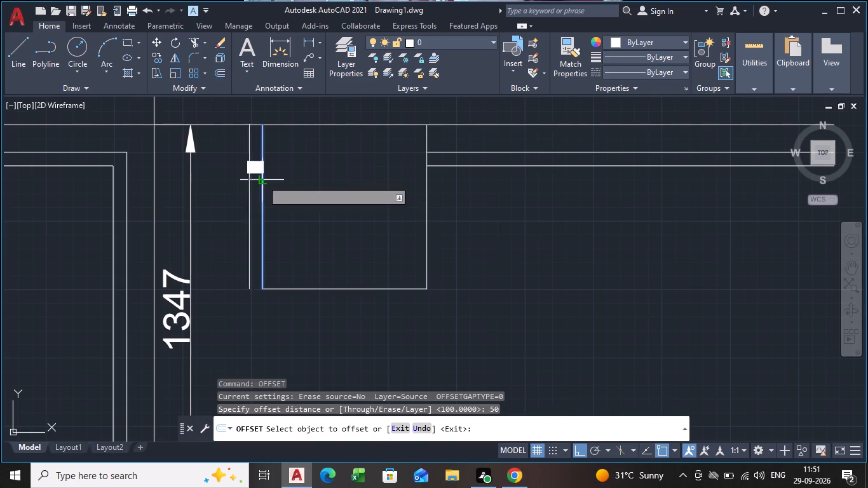
left_click(278, 187)
left_click(291, 125)
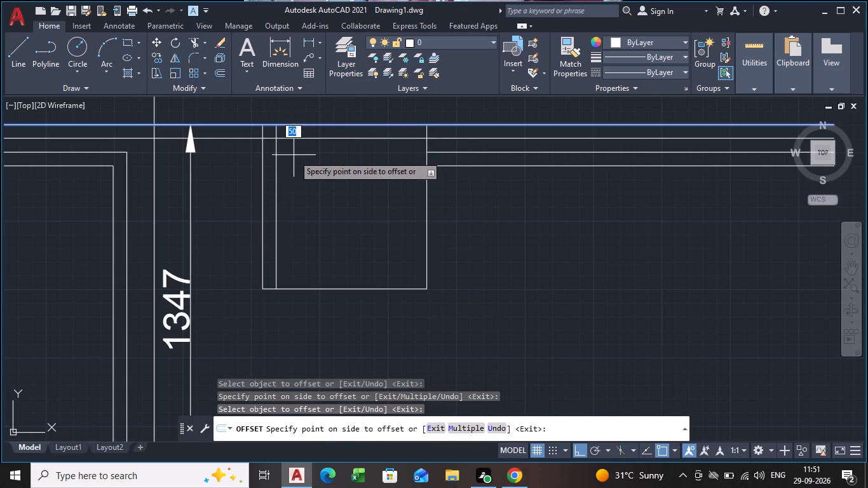
left_click(294, 155)
left_click(341, 289)
left_click(342, 248)
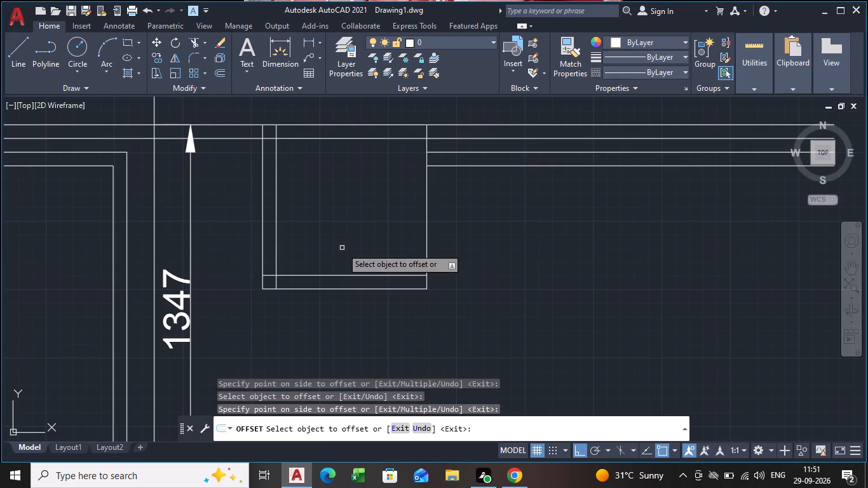
left_click(426, 219)
left_click(398, 219)
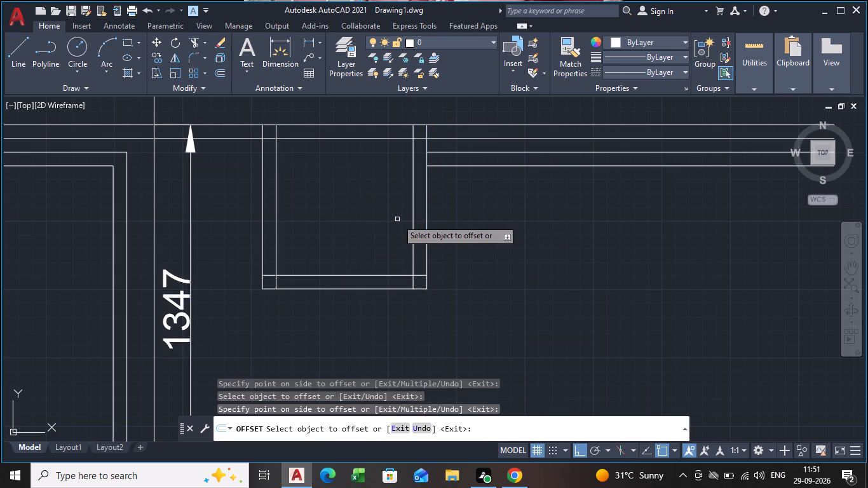
key("Escape")
Trim the sixth unit's offset lines outside its outline and at all four corners to leave a closed inner frame.
type("tr")
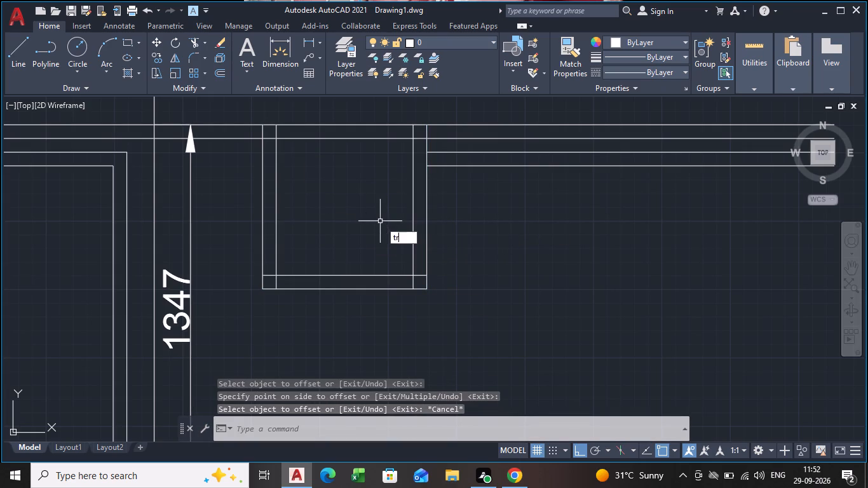
key("space")
left_click(235, 139)
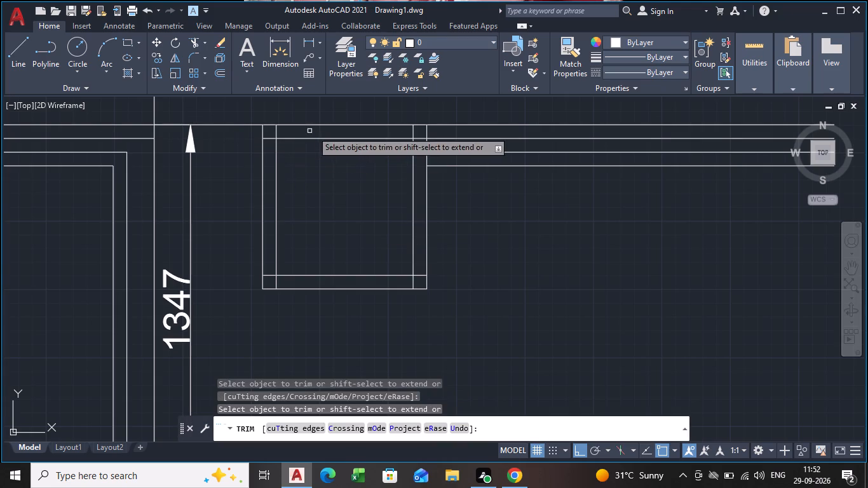
left_click(447, 139)
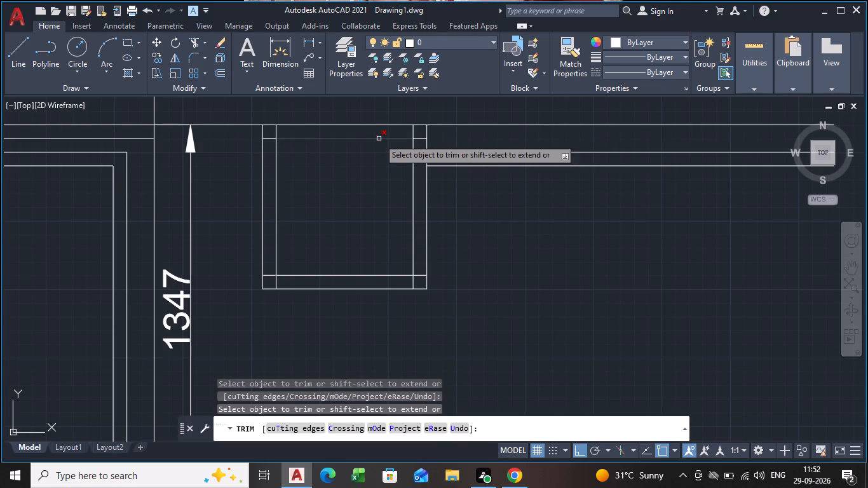
left_click(421, 139)
left_click(414, 133)
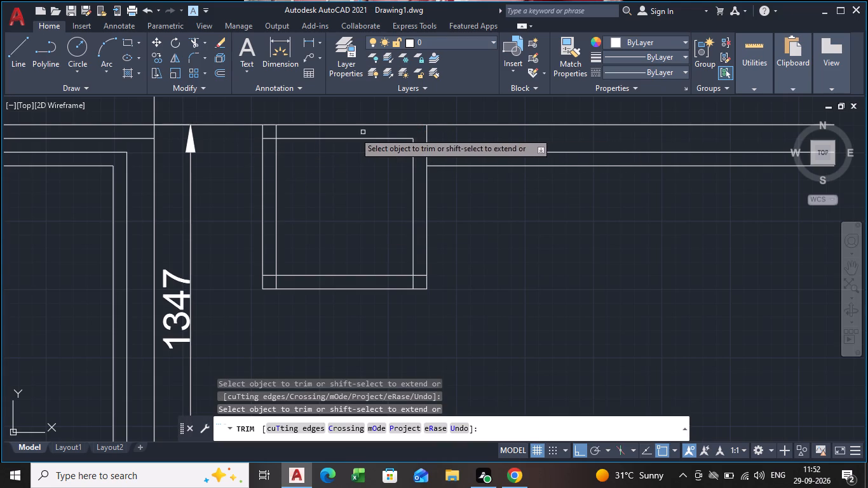
left_click(277, 131)
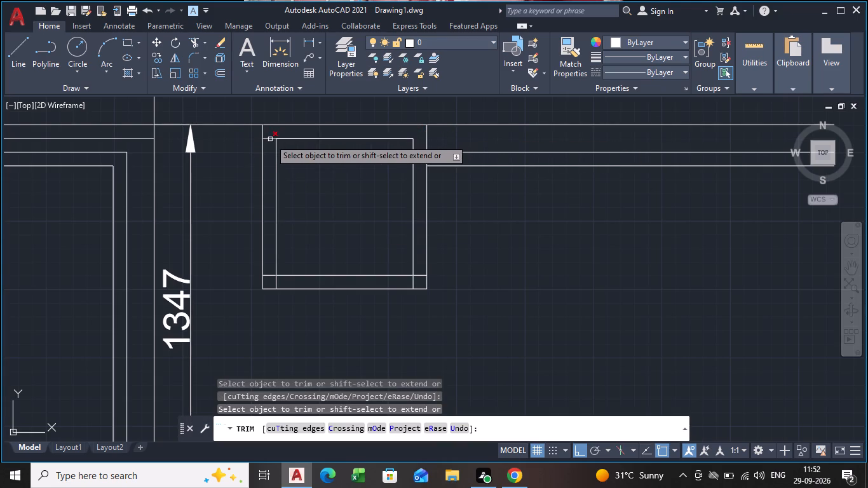
left_click(270, 139)
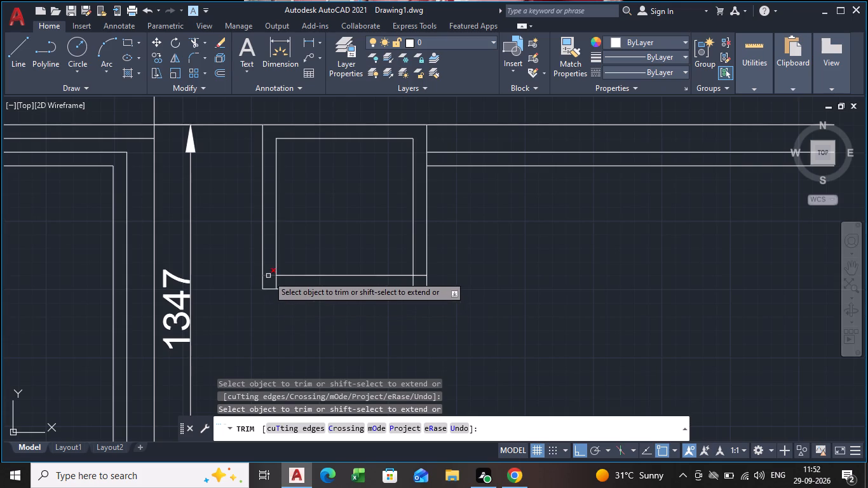
left_click(268, 276)
left_click(275, 280)
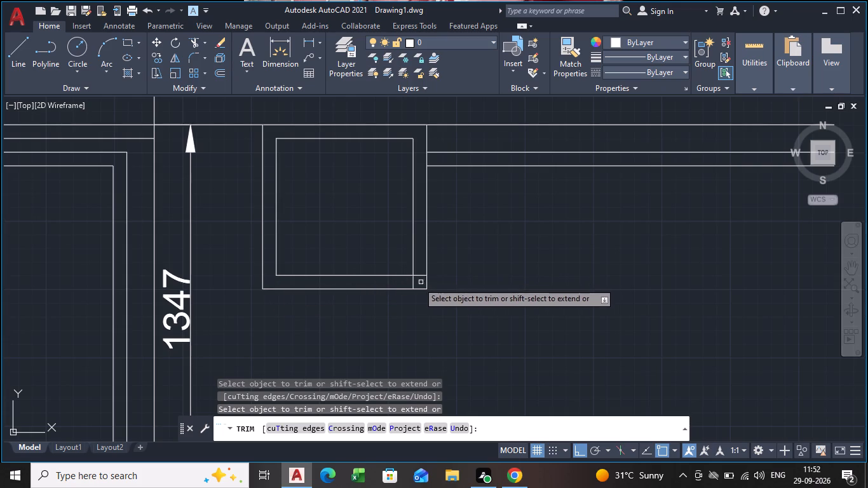
left_click(414, 283)
left_click(418, 275)
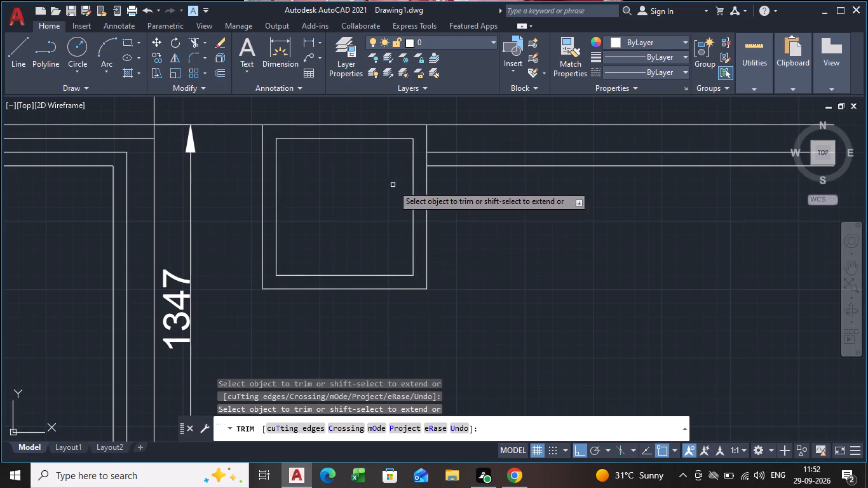
key("space")
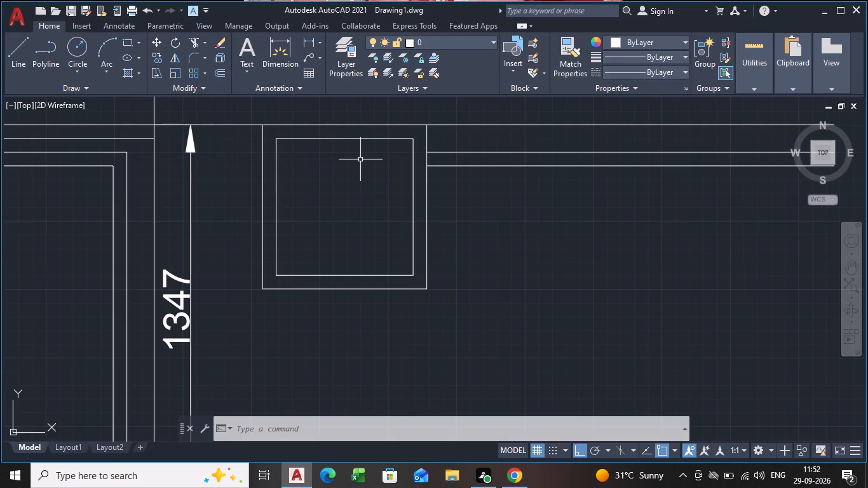
key("o")
key("Escape")
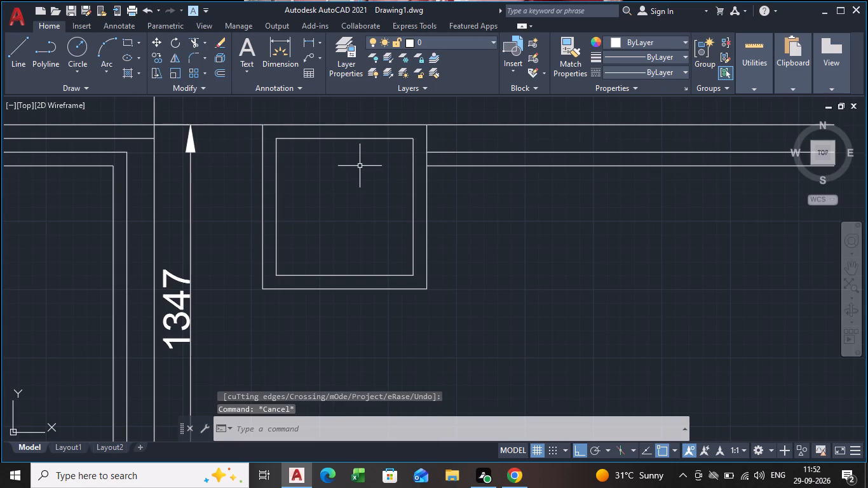
Draw a horizontal centre line in the sixth unit between the midpoints of the inner frame's left and right edges.
key("l")
key("Return")
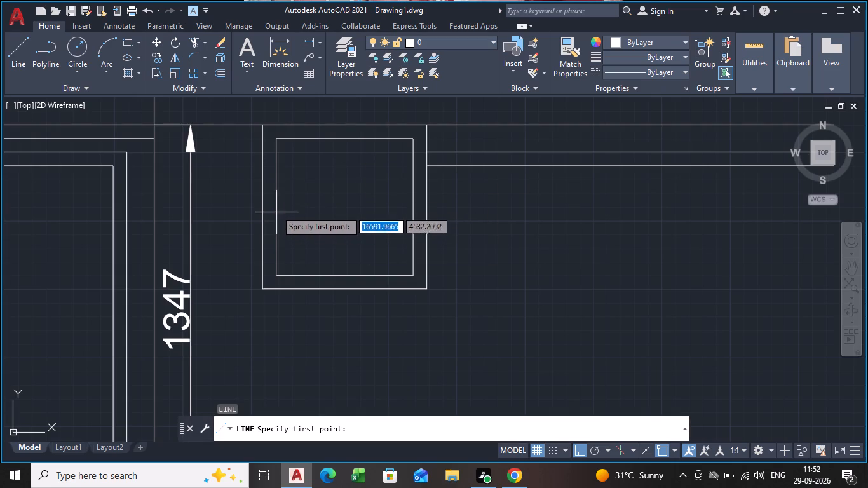
left_click(275, 207)
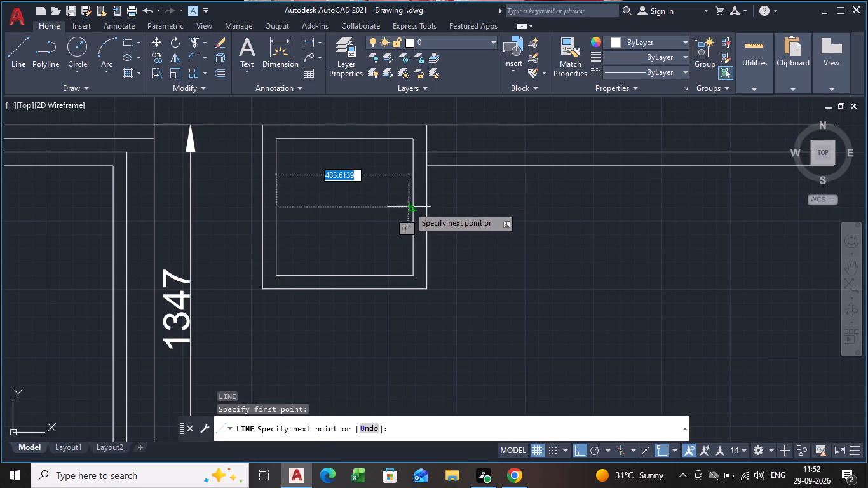
left_click(414, 207)
key("space")
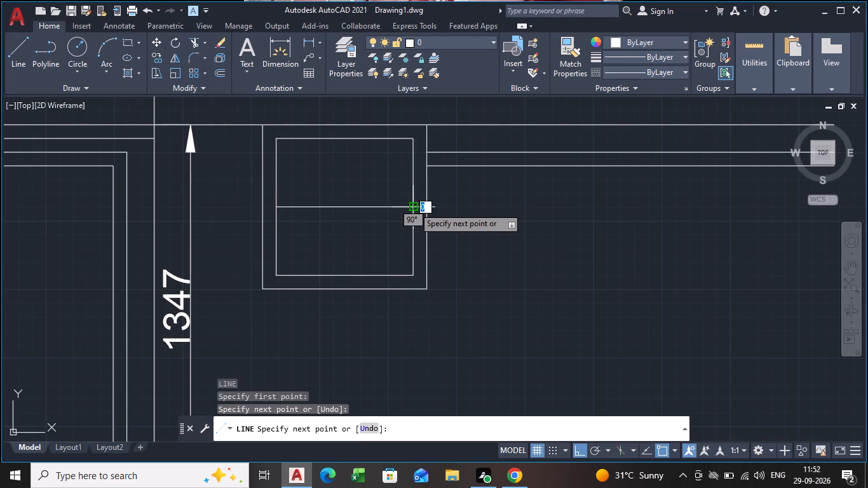
Offset the sixth unit's horizontal centre line 15 mm both upward and downward.
type("of")
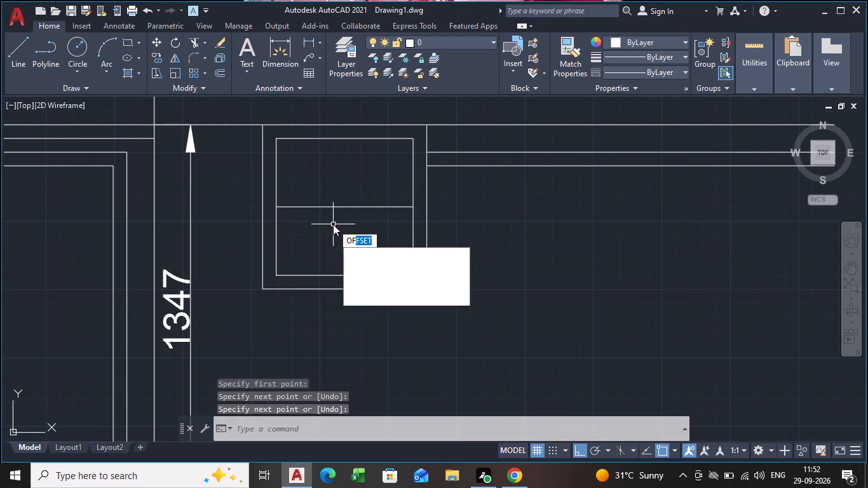
key("Return")
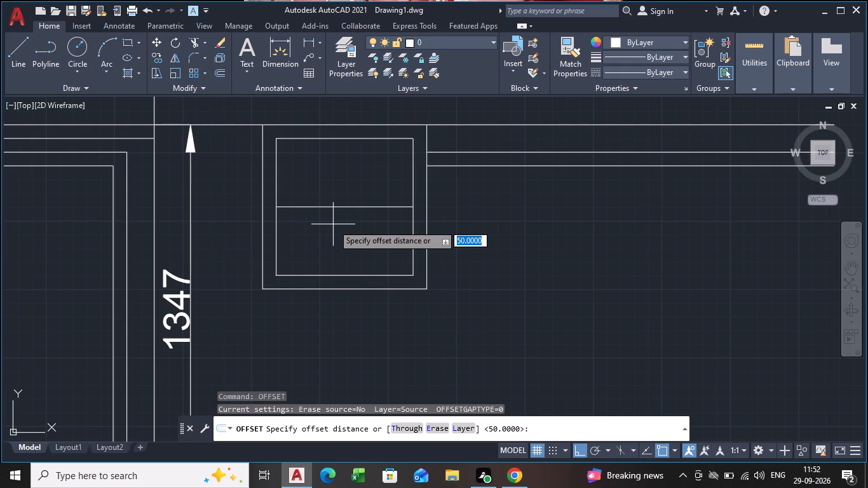
type("15")
key("Return")
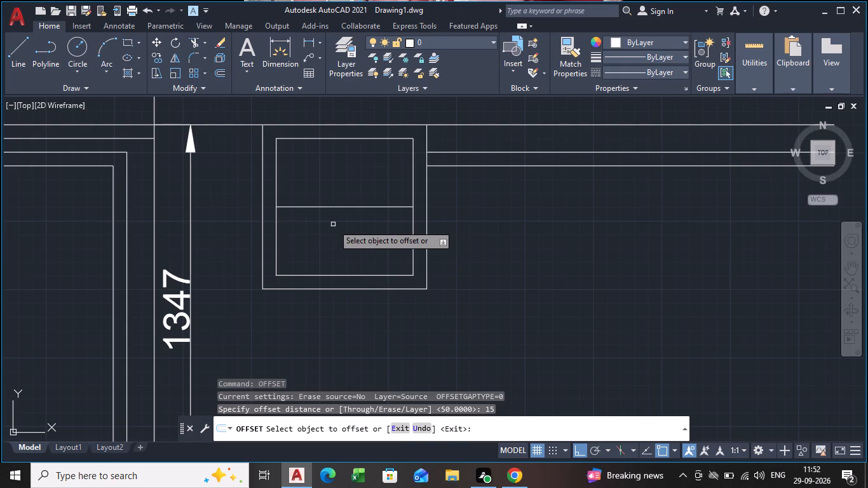
left_click(340, 208)
left_click(342, 198)
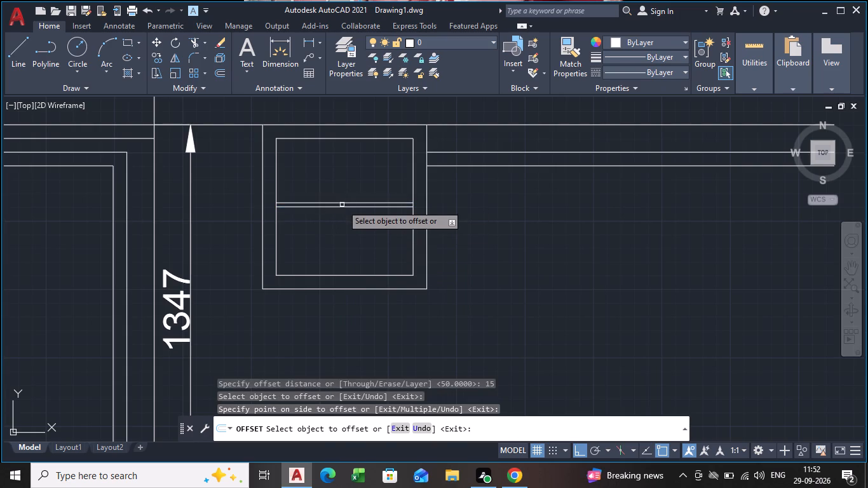
left_click(342, 207)
left_click(342, 215)
key("space")
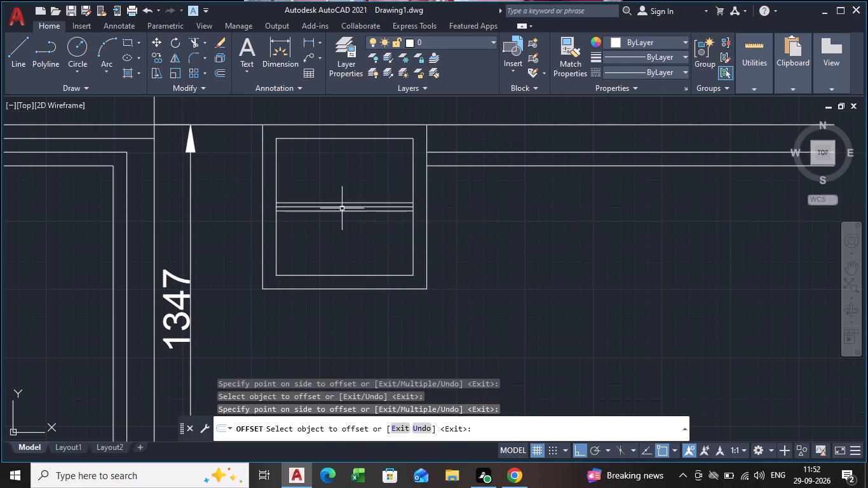
Delete the sixth unit's original horizontal centre line between its two offset divider lines.
left_click(342, 207)
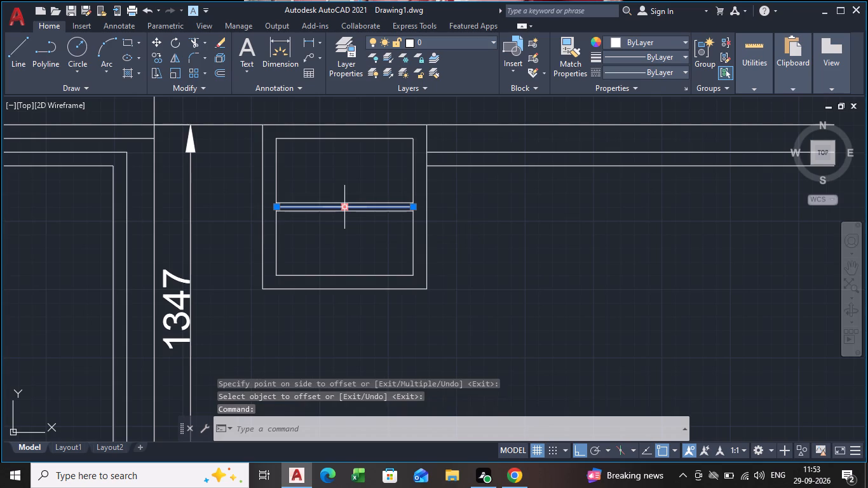
key("Delete")
Draw two crossing diagonal lines between opposite corners of the sixth unit's upper pane, above the divider.
scroll(362, 207, "up", 1)
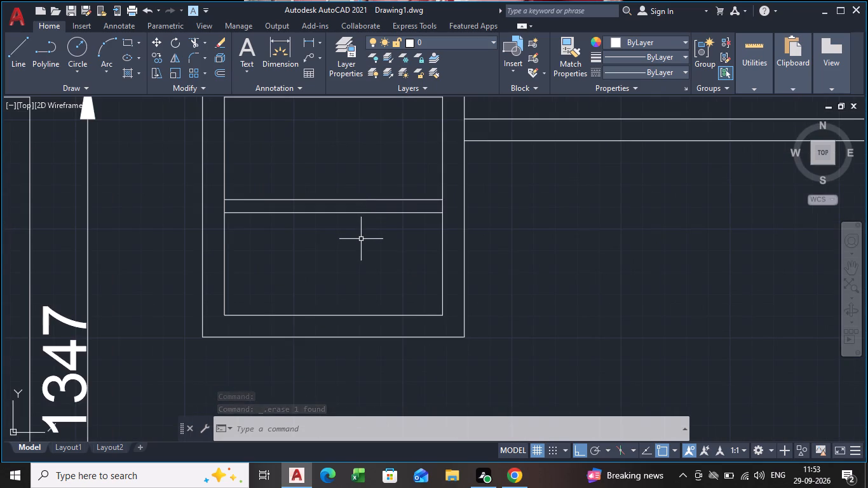
key("l")
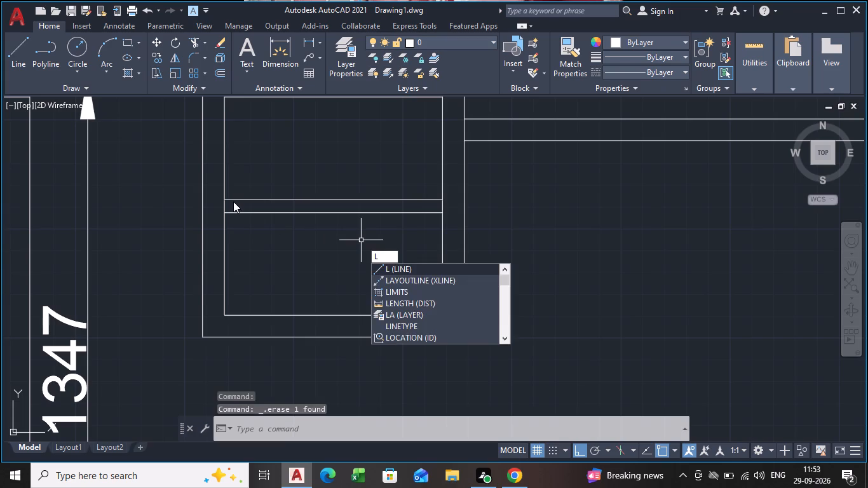
key("Return")
middle_click_drag(233, 160, 233, 224)
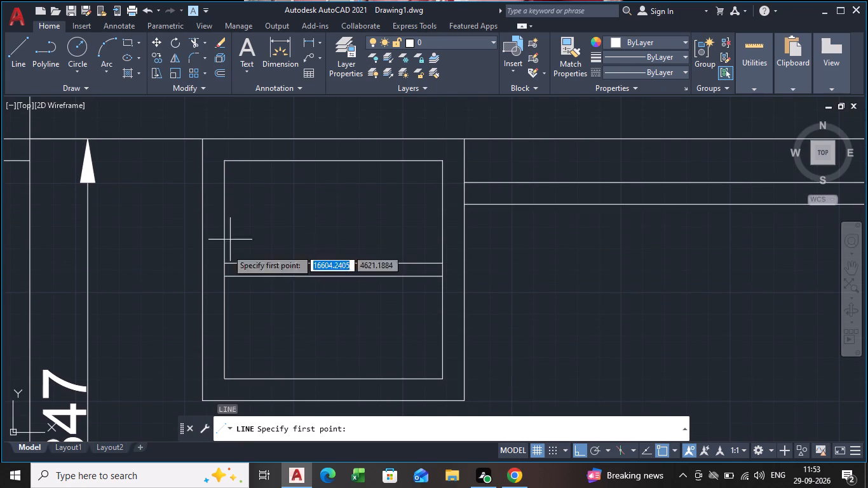
left_click(224, 262)
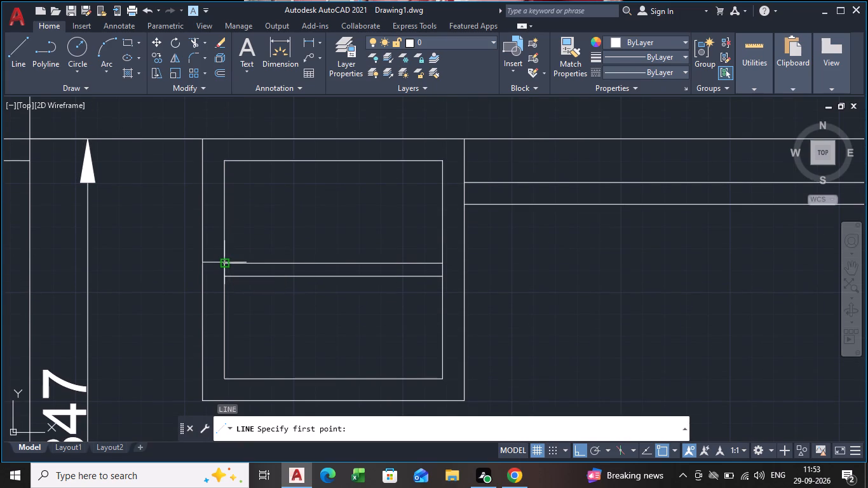
left_click(440, 162)
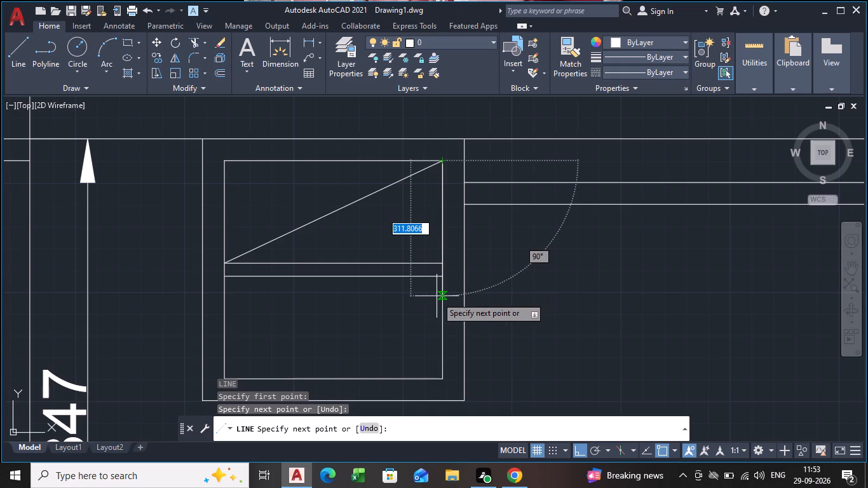
key("space")
key("space")
left_click(443, 262)
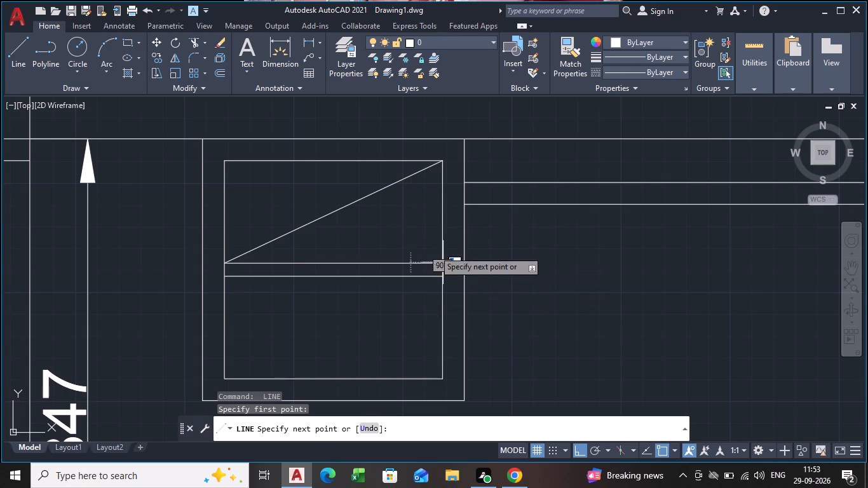
left_click(225, 163)
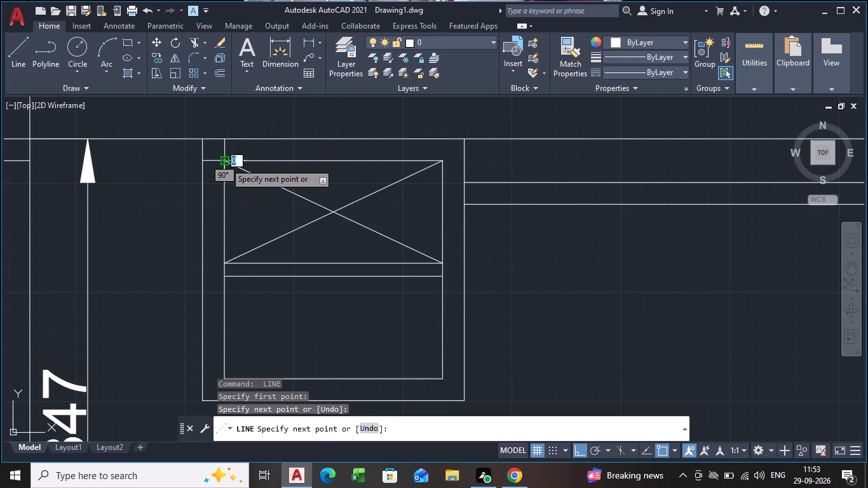
key("space")
Add linear dimensions for the sixth unit's outer width above it and outer height along its right side.
scroll(365, 254, "down", 2)
middle_click_drag(396, 280, 361, 261)
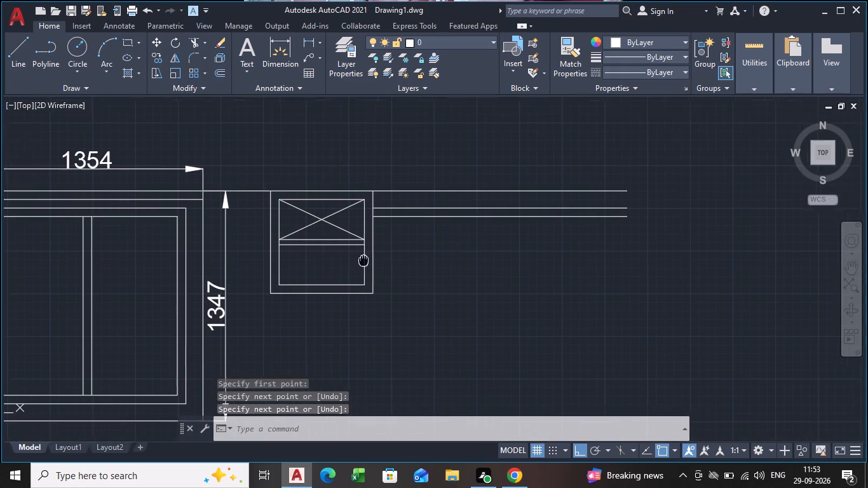
middle_click_drag(361, 261, 360, 260)
left_click(311, 37)
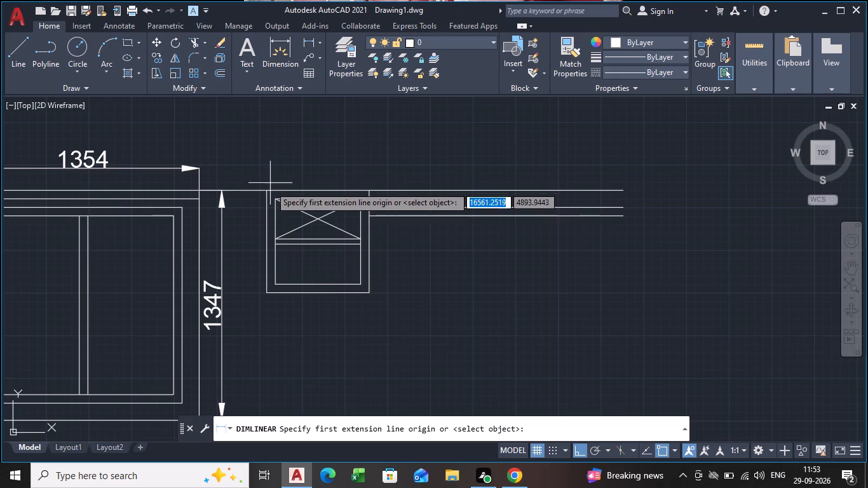
left_click(269, 189)
left_click(367, 189)
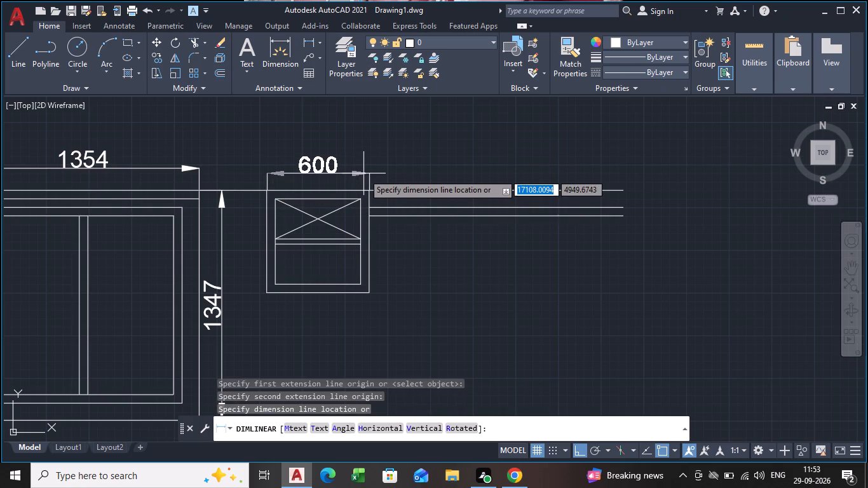
left_click(363, 173)
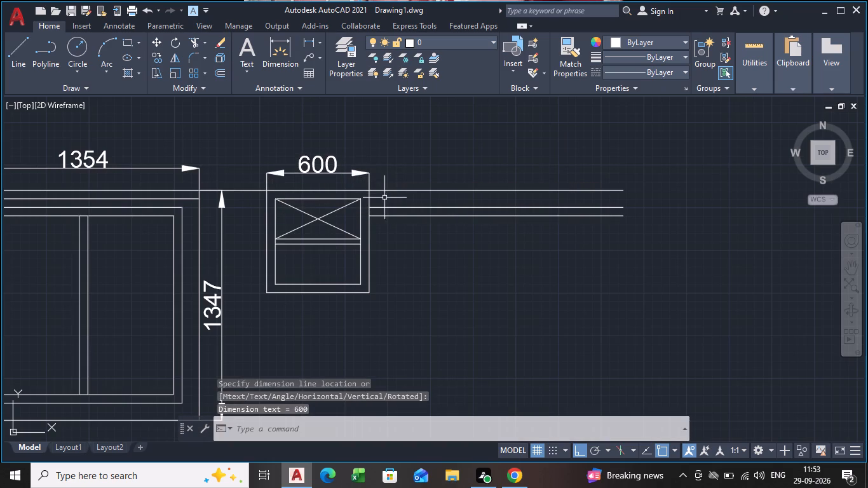
key("space")
left_click(370, 193)
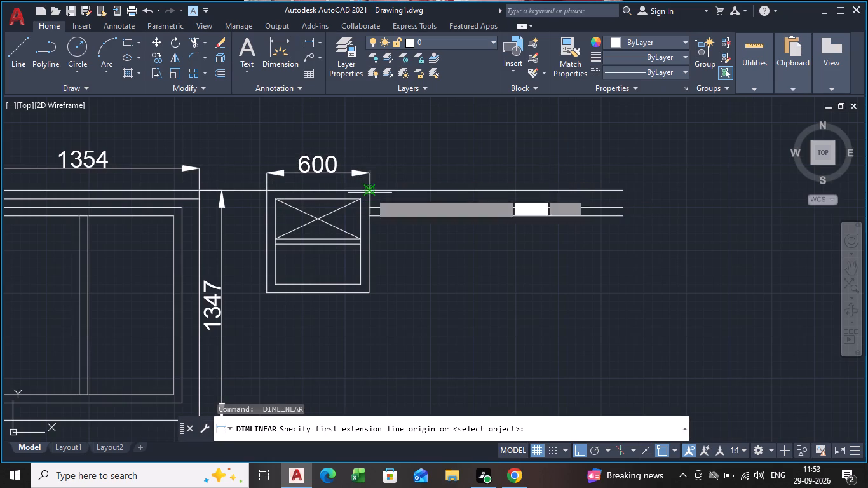
left_click(369, 291)
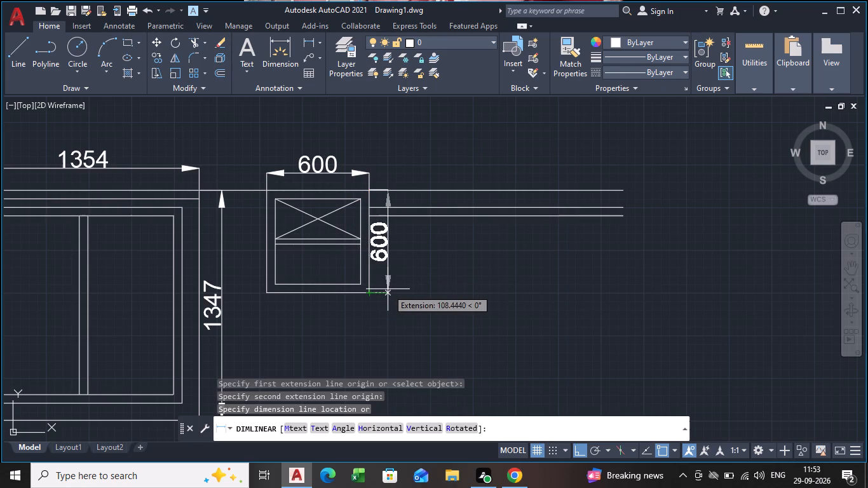
left_click(391, 289)
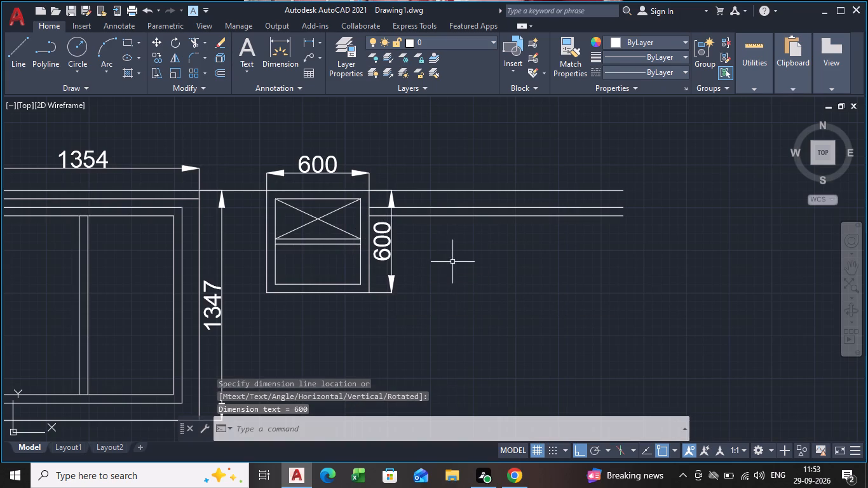
Draw the seventh unit's outline right of the sixth: 1462 mm down from the top line, 944 mm right, and back up to the top line.
scroll(455, 261, "down", 1)
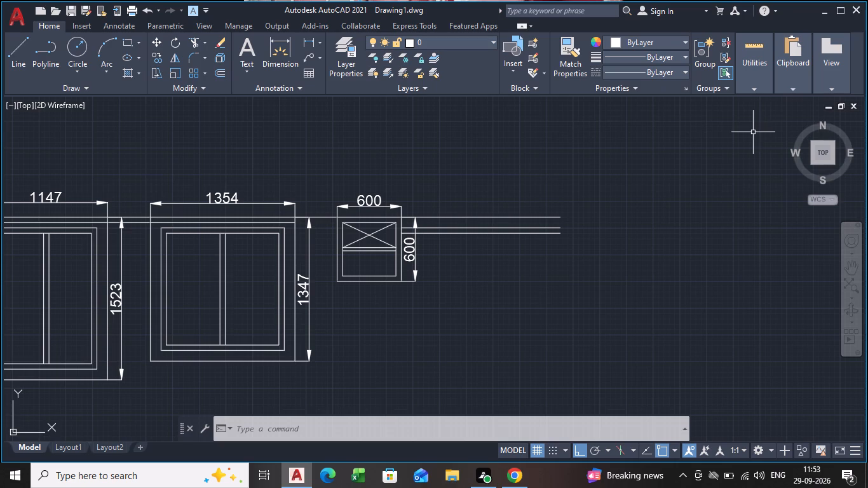
scroll(480, 283, "down", 2)
middle_click_drag(430, 329, 430, 327)
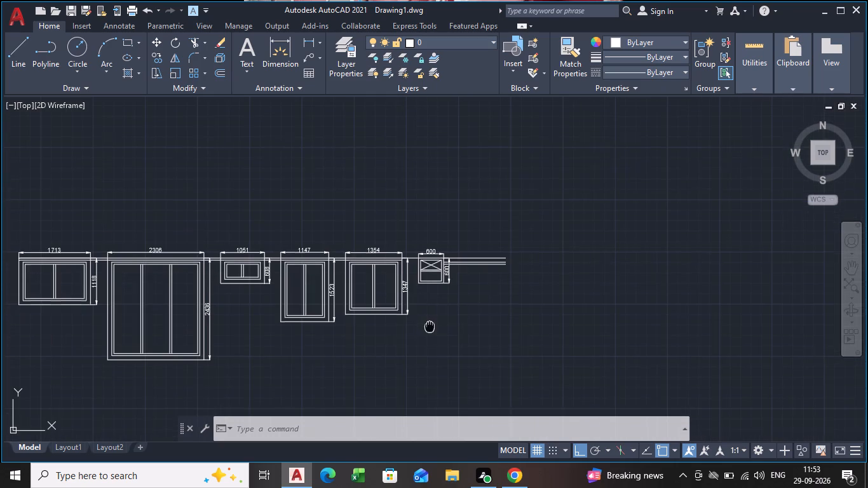
middle_click_drag(430, 327, 534, 269)
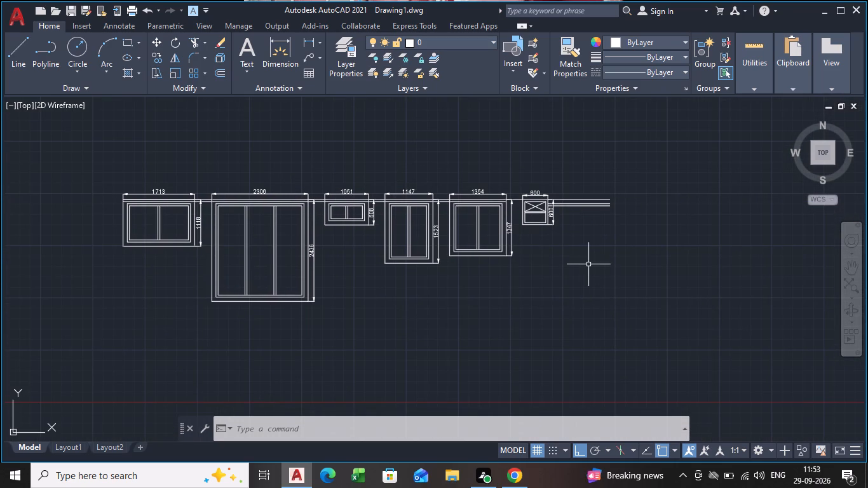
middle_click_drag(585, 283, 372, 281)
scroll(364, 198, "up", 3)
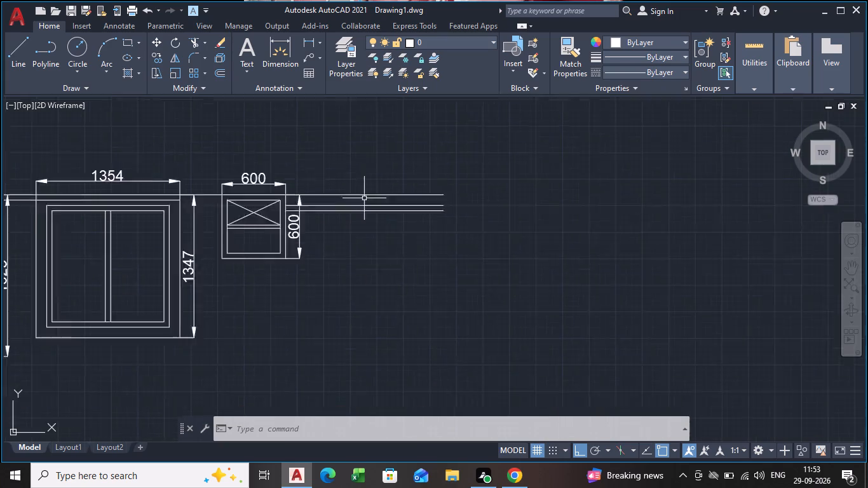
middle_click_drag(468, 230, 359, 234)
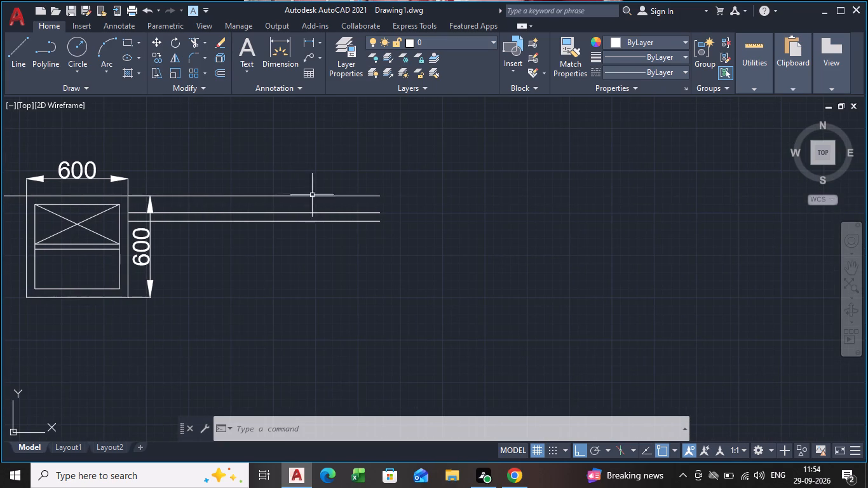
key("l")
key("Return")
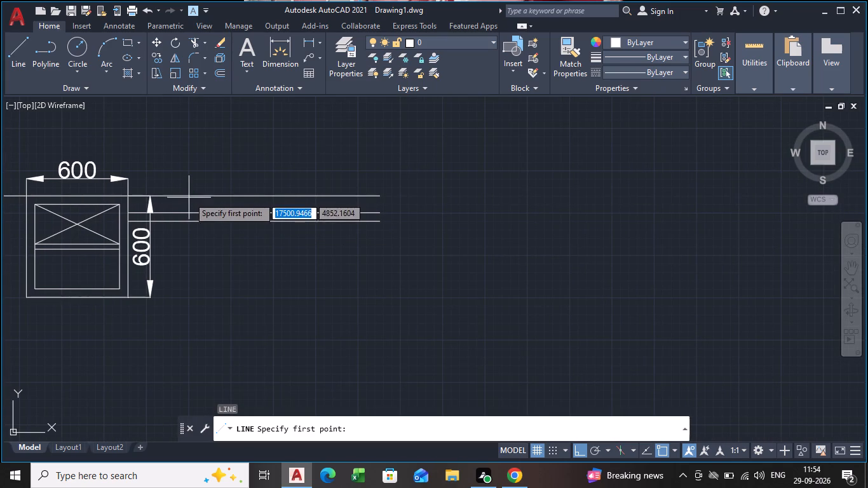
left_click(189, 196)
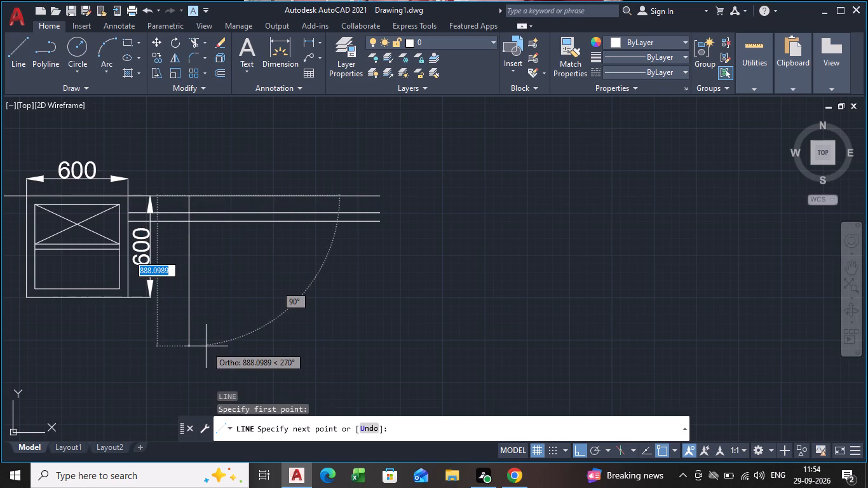
type("1462")
key("Return")
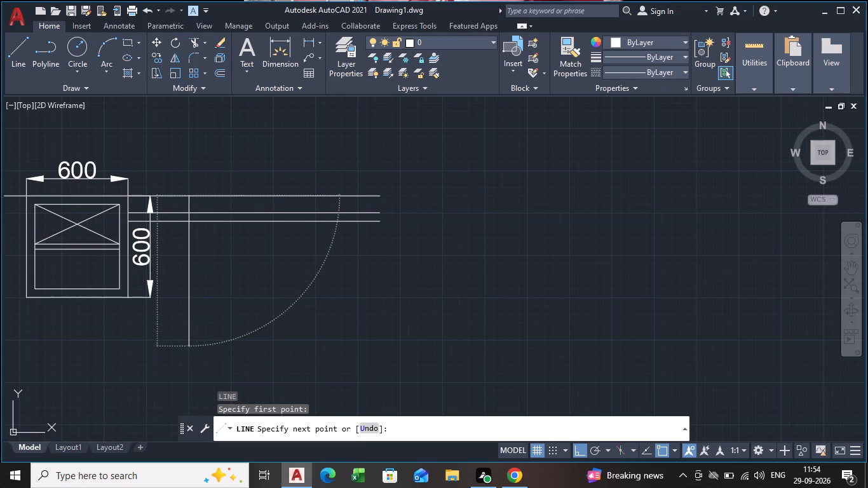
scroll(288, 348, "down", 2)
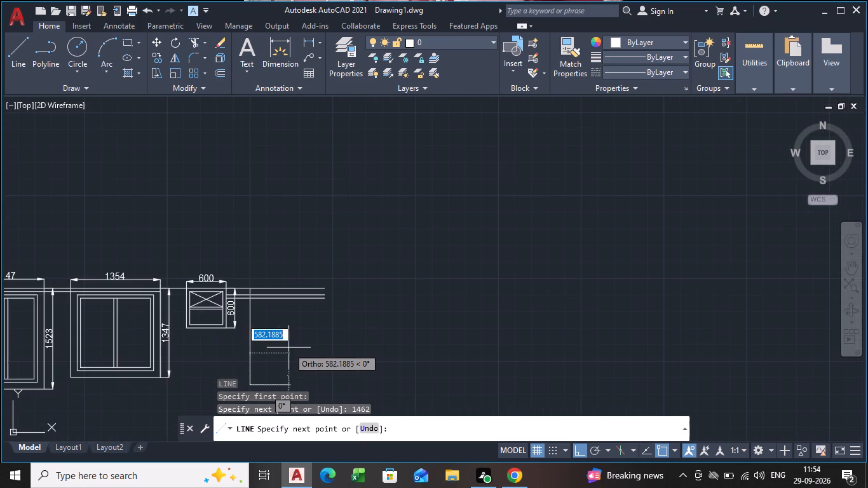
middle_click_drag(288, 347, 196, 307)
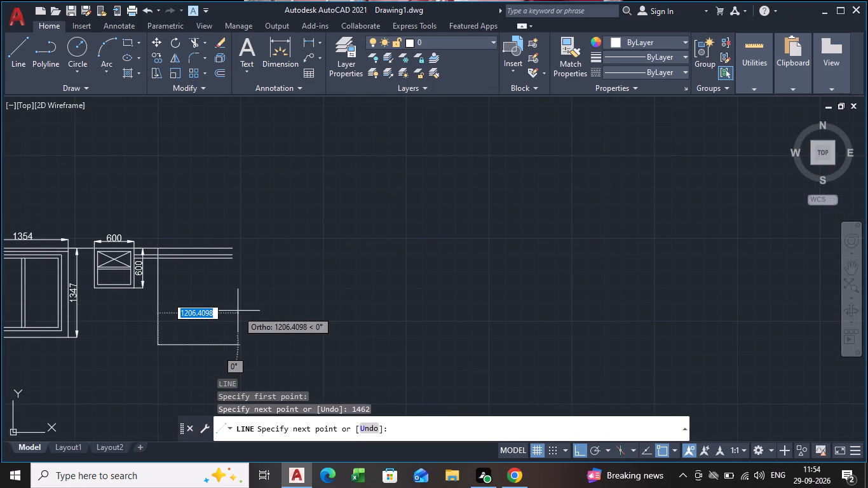
type("944")
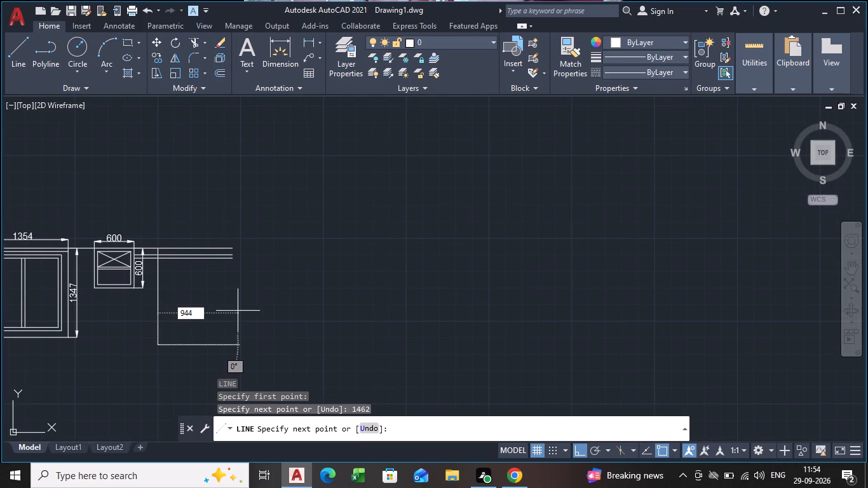
key("Return")
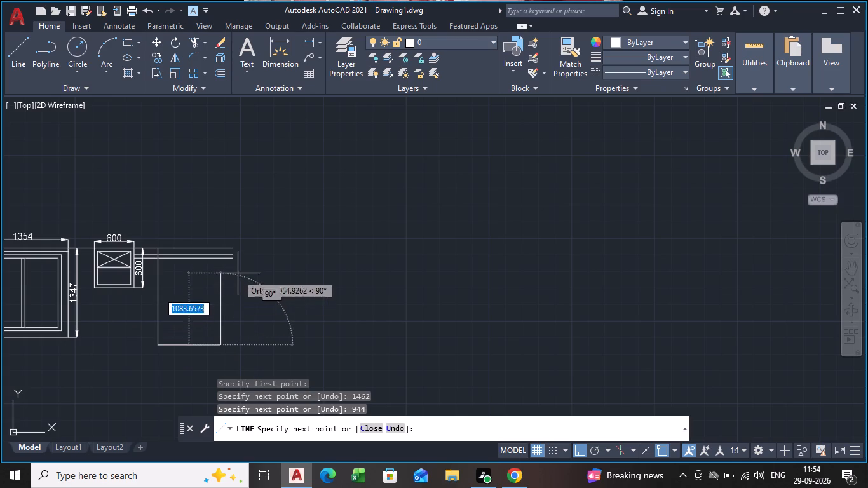
scroll(221, 259, "up", 4)
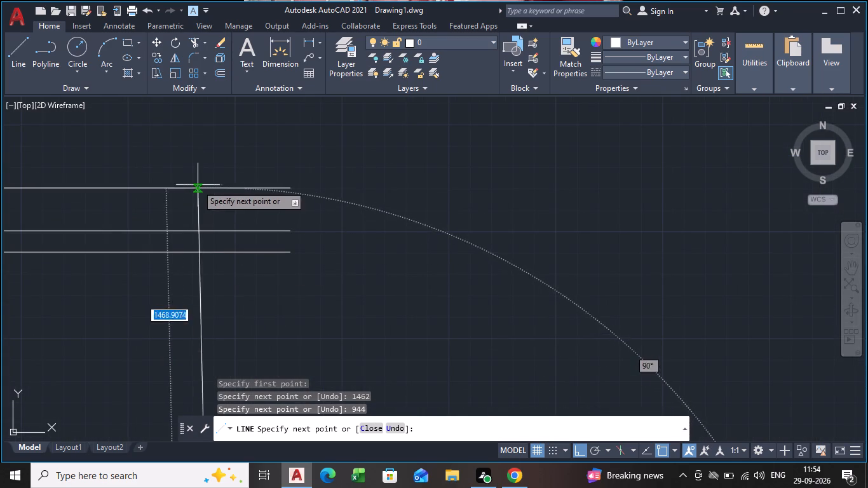
left_click(212, 189)
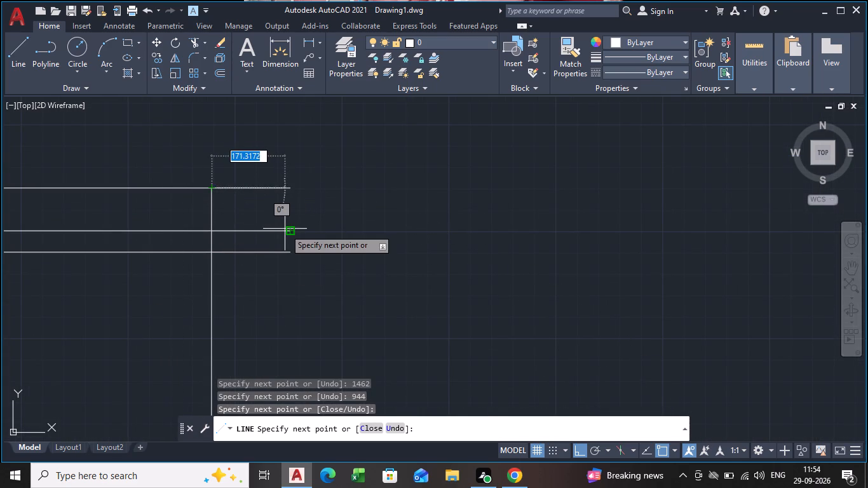
key("space")
Offset the seventh unit's left, bottom and right outline edges 100 mm inward.
scroll(285, 229, "down", 2)
middle_click_drag(195, 278, 282, 214)
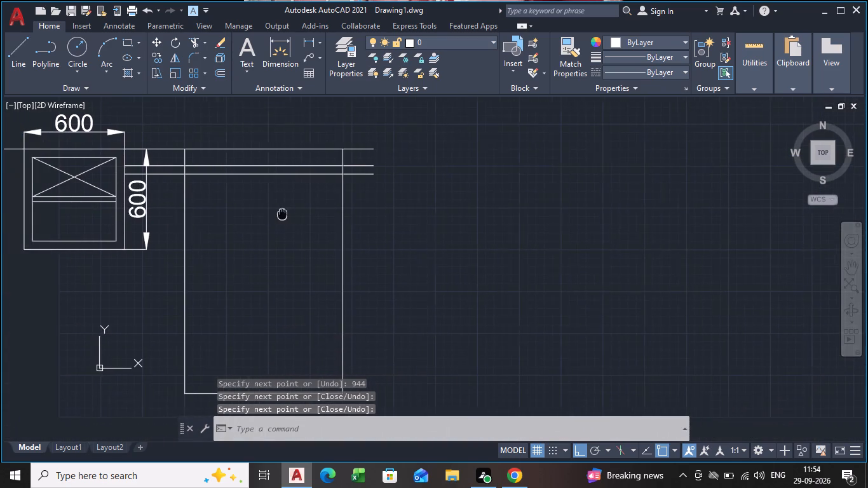
middle_click_drag(282, 214, 284, 214)
scroll(284, 214, "down", 1)
middle_click_drag(292, 245, 285, 229)
key("o")
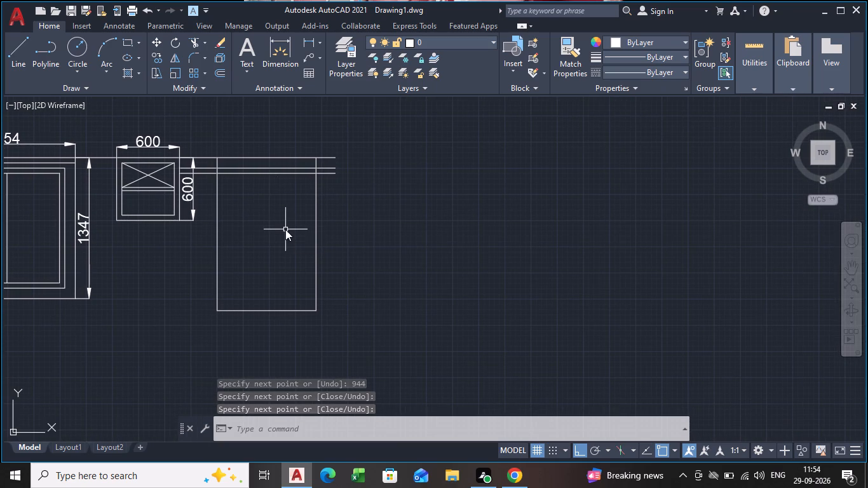
key("f")
key("Return")
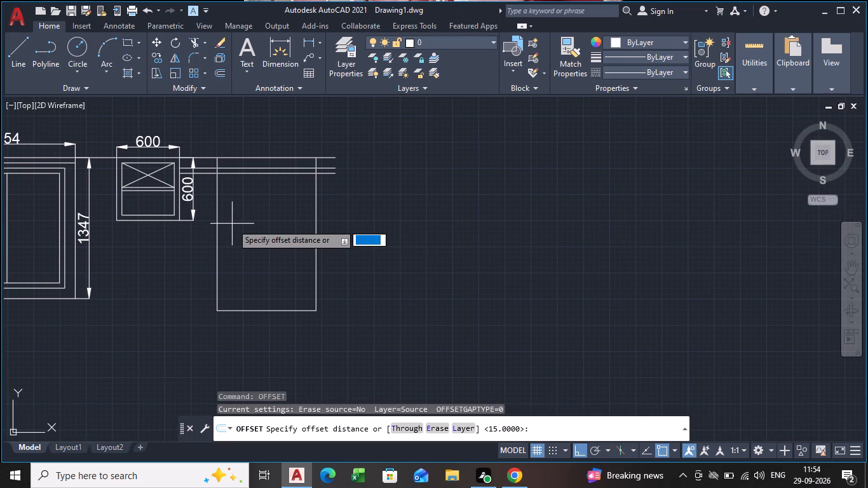
type("100")
key("Return")
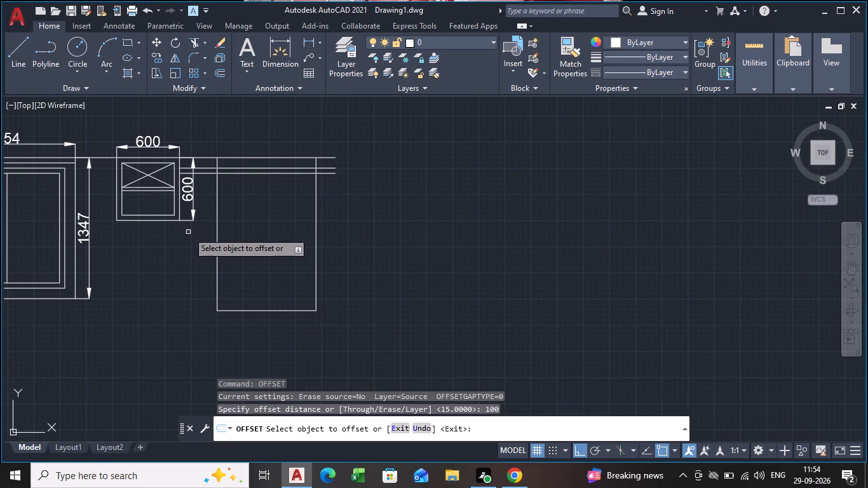
left_click(217, 241)
left_click(229, 241)
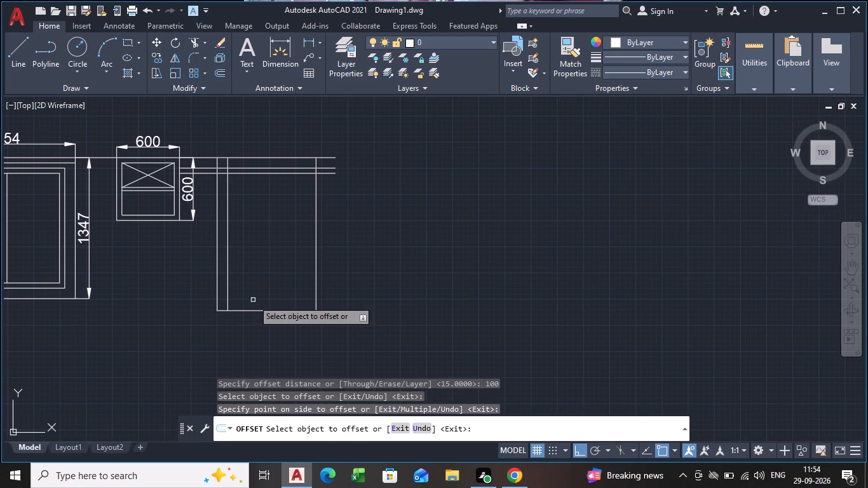
left_click(247, 312)
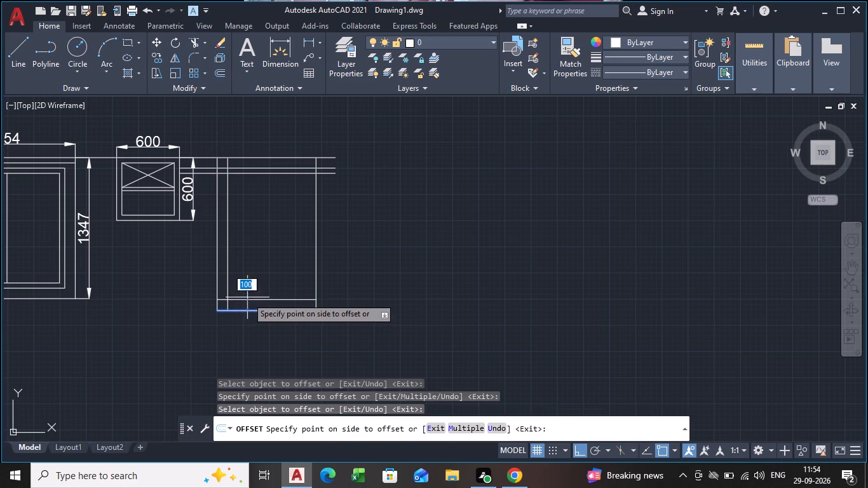
left_click(247, 297)
left_click(316, 262)
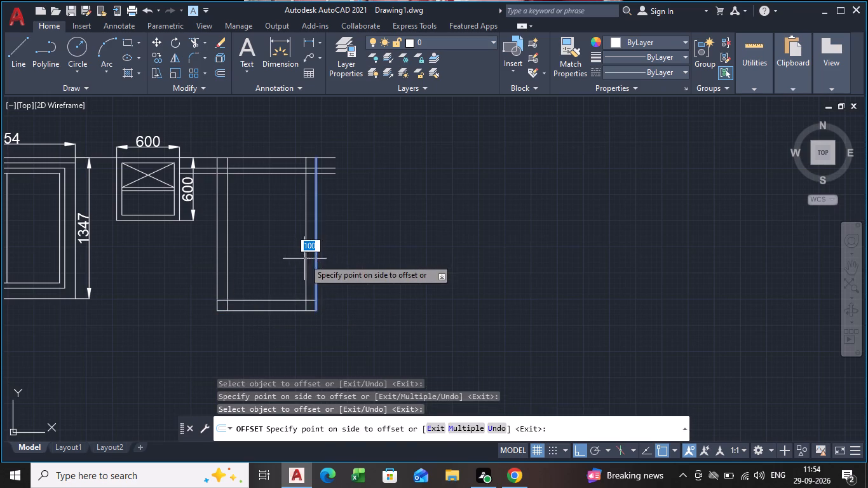
left_click(304, 259)
key("space")
key("Escape")
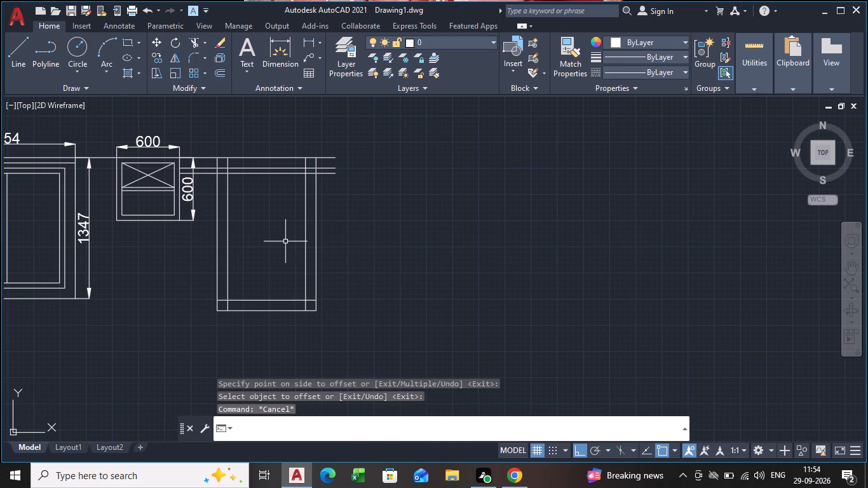
key("Escape")
key("Escape")
key("Escape")
Offset the seventh unit's new left, bottom and right inner lines a further 50 mm inward.
key("o")
key("f")
key("Return")
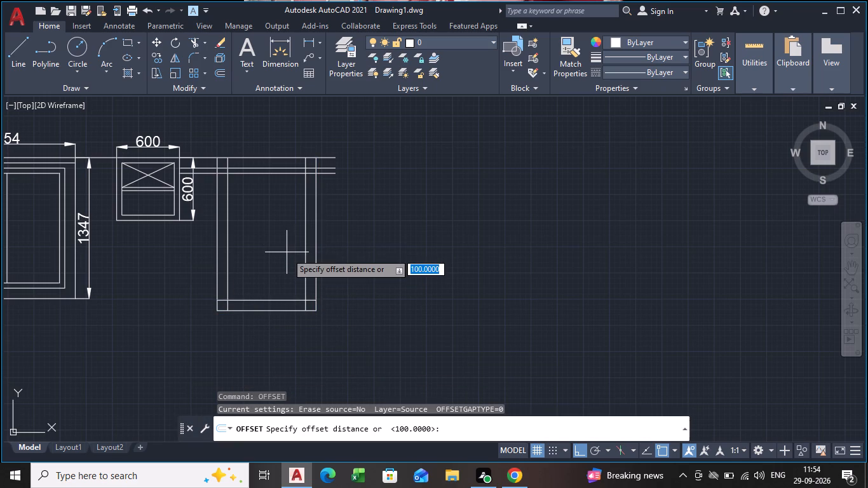
type("50")
key("Return")
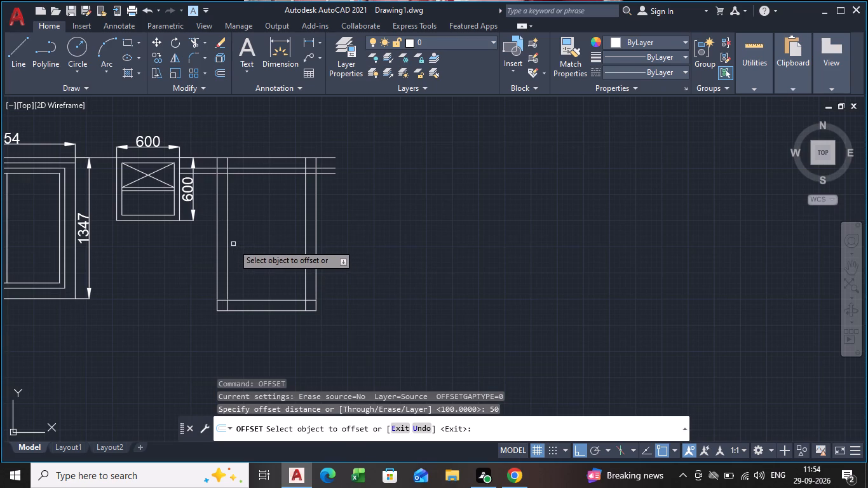
left_click(228, 241)
left_click(237, 241)
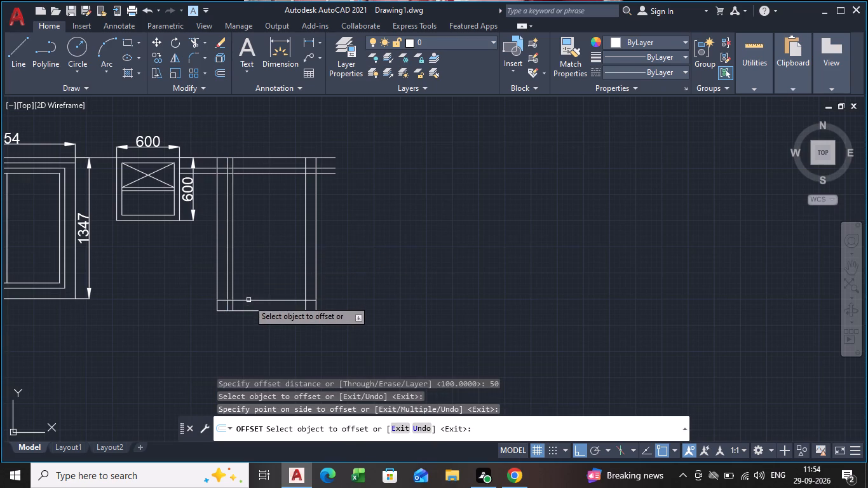
left_click(248, 300)
left_click(250, 285)
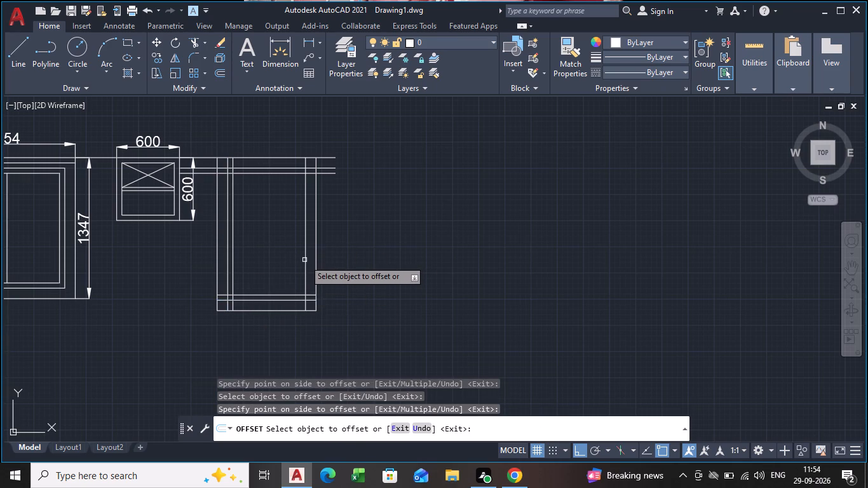
left_click(304, 260)
left_click(298, 257)
key("space")
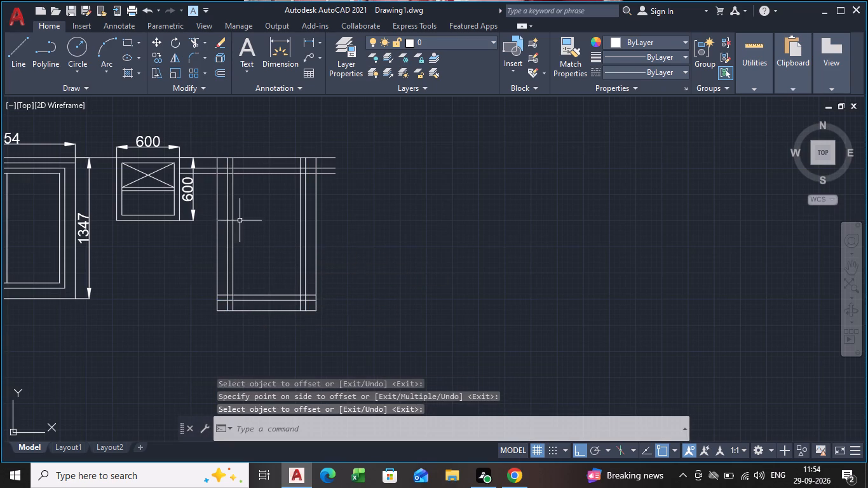
Trim the overlapping and protruding frame lines at the seventh unit's two upper corners and left of its outline.
type("tr")
key("space")
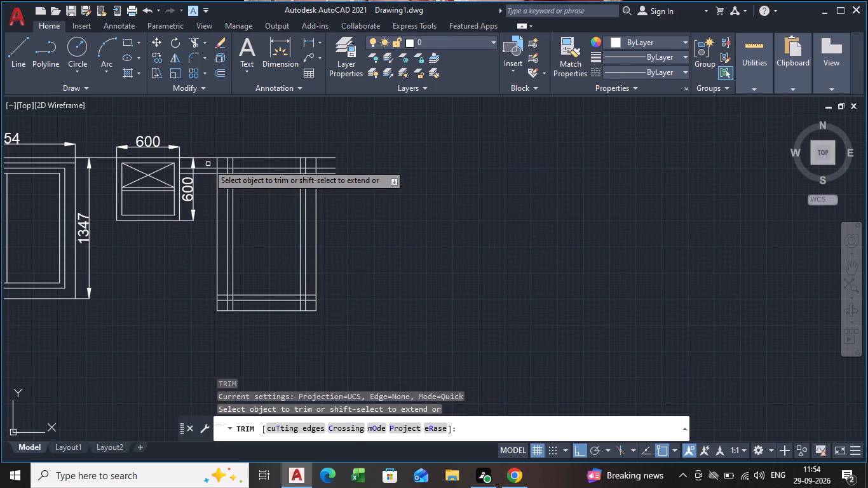
left_click(208, 164)
left_click(208, 189)
scroll(218, 177, "up", 2)
left_click(227, 148)
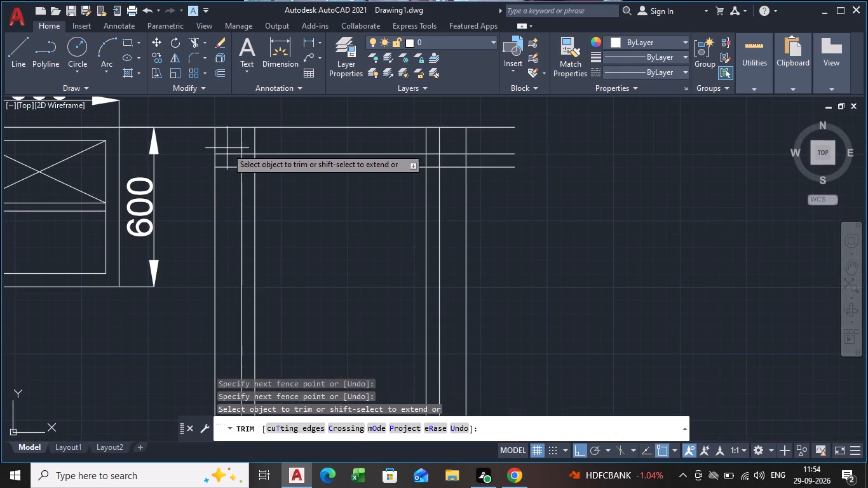
left_click(228, 179)
left_click(233, 143)
left_click(267, 141)
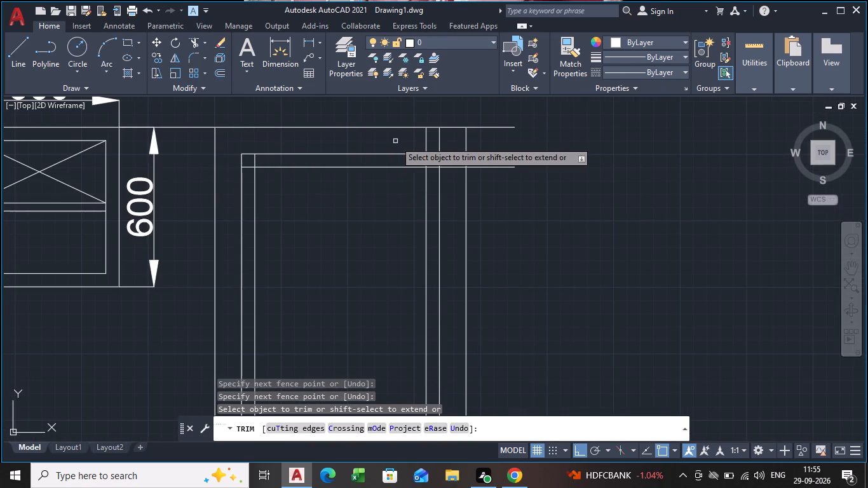
left_click(414, 141)
left_click(463, 142)
left_click(460, 144)
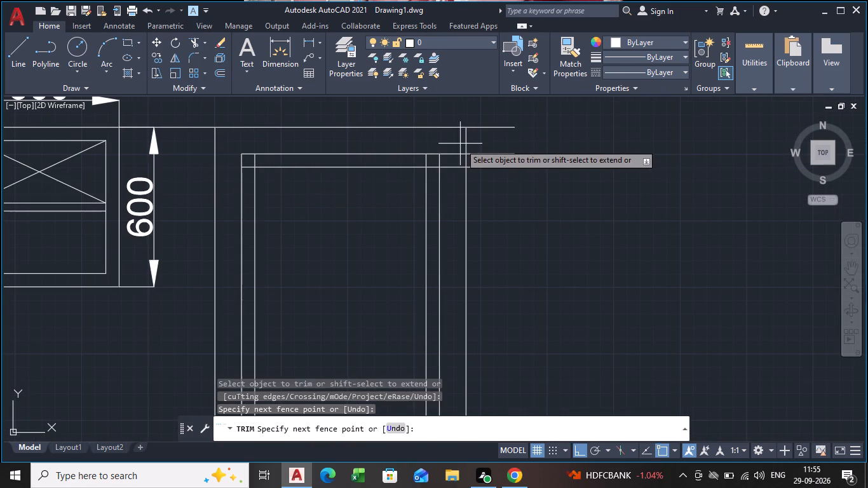
left_click(456, 177)
left_click(427, 162)
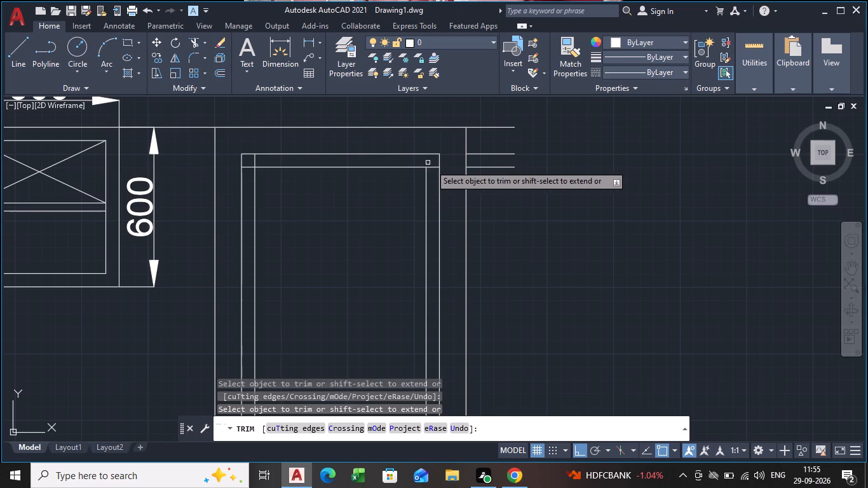
left_click(433, 166)
left_click(254, 161)
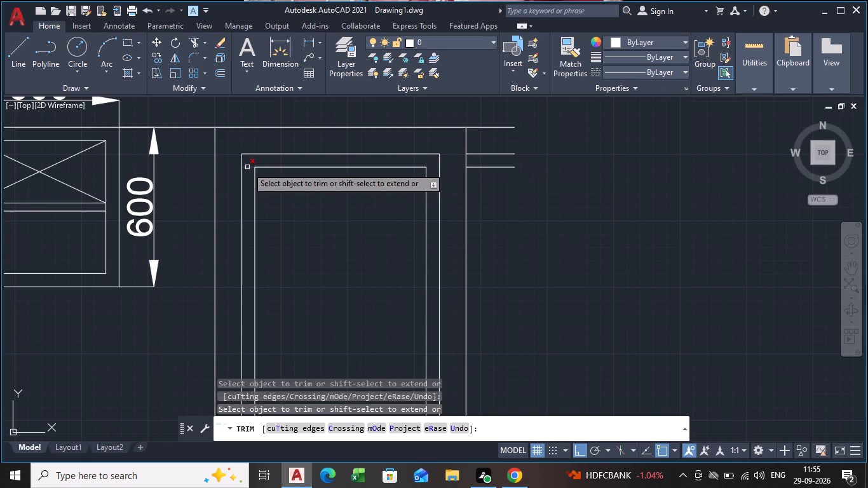
left_click(247, 167)
Trim the overlapping and protruding frame lines at the seventh unit's two lower corners to form two nested rectangles.
scroll(308, 227, "down", 2)
middle_click_drag(319, 287, 308, 224)
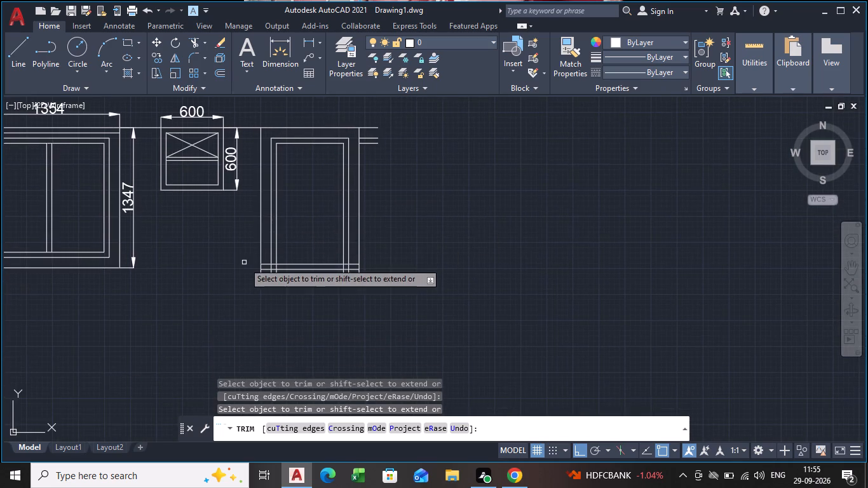
scroll(244, 262, "up", 2)
left_click(301, 260)
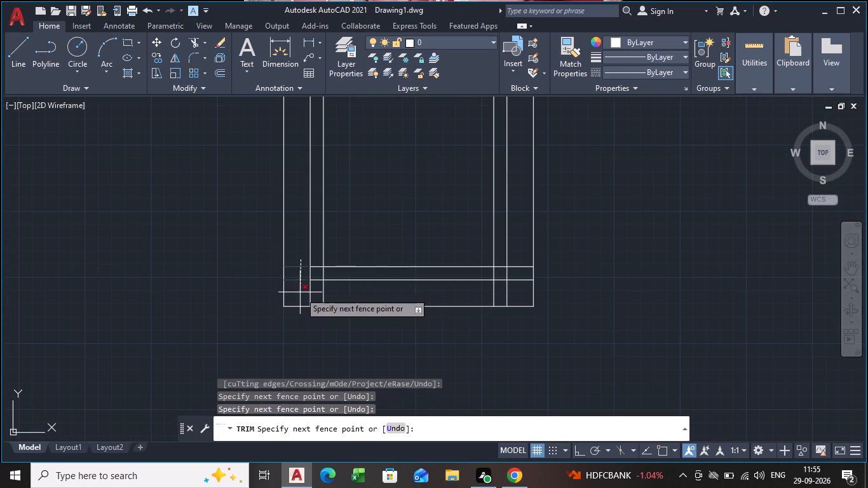
left_click(300, 292)
left_click(300, 292)
left_click(339, 292)
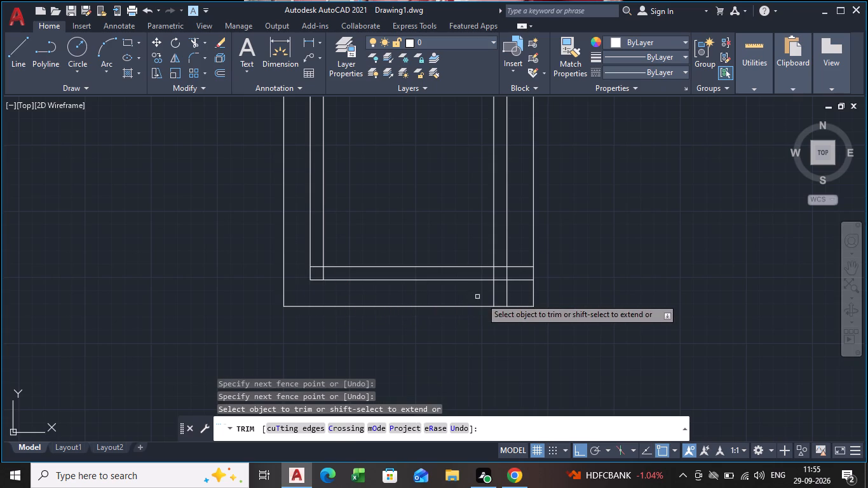
left_click(483, 298)
left_click(513, 295)
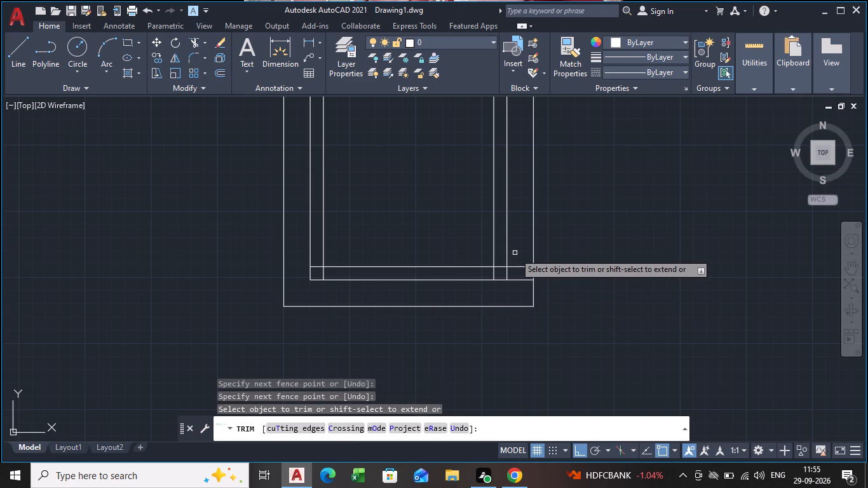
left_click(515, 253)
left_click(520, 285)
left_click(501, 267)
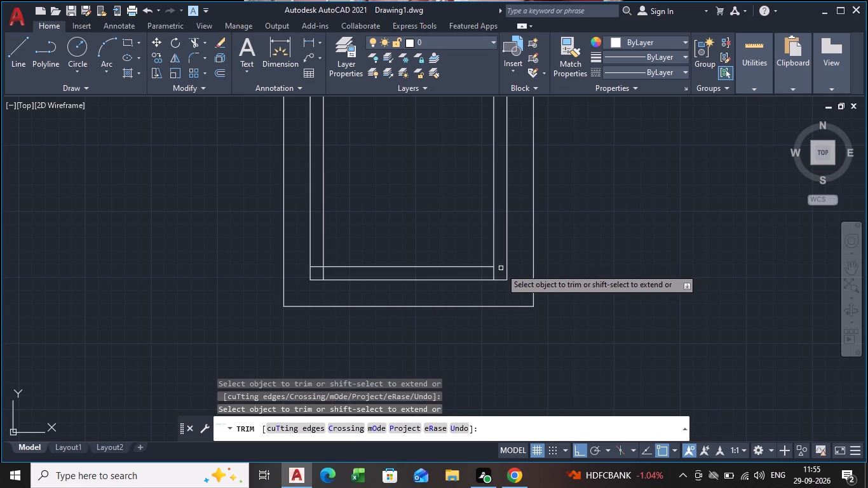
left_click(496, 273)
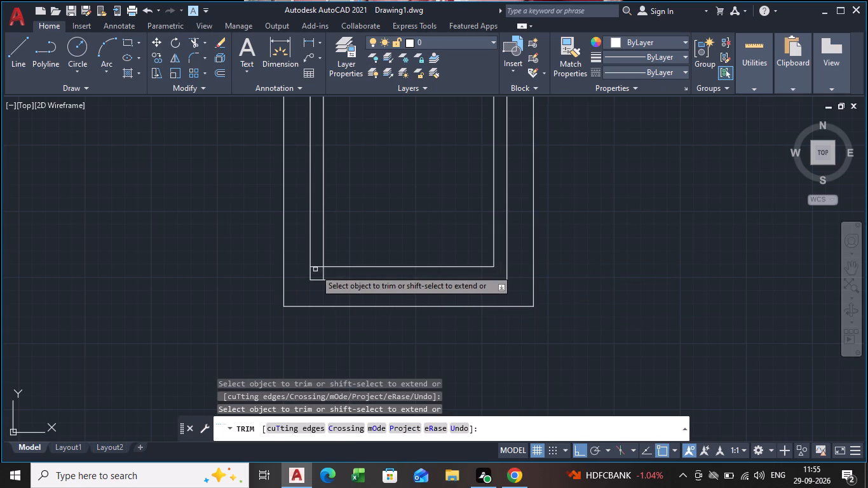
left_click(315, 267)
left_click(323, 273)
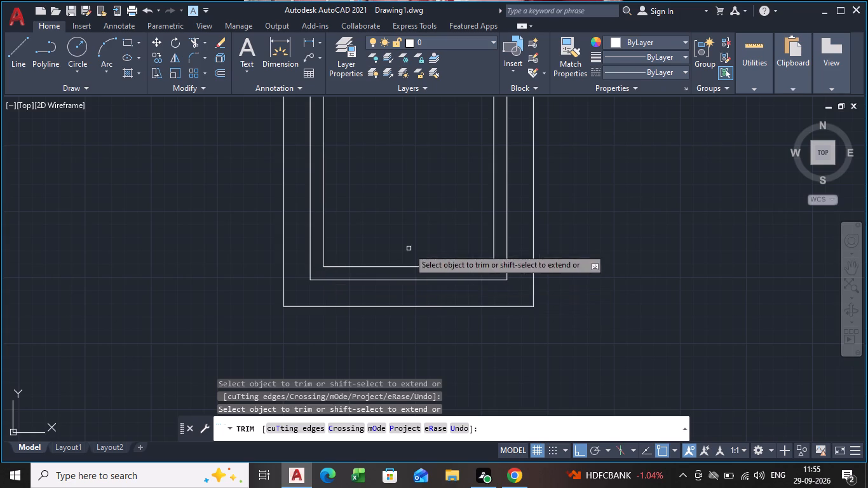
scroll(393, 225, "down", 1)
middle_click_drag(386, 200, 363, 297)
key("space")
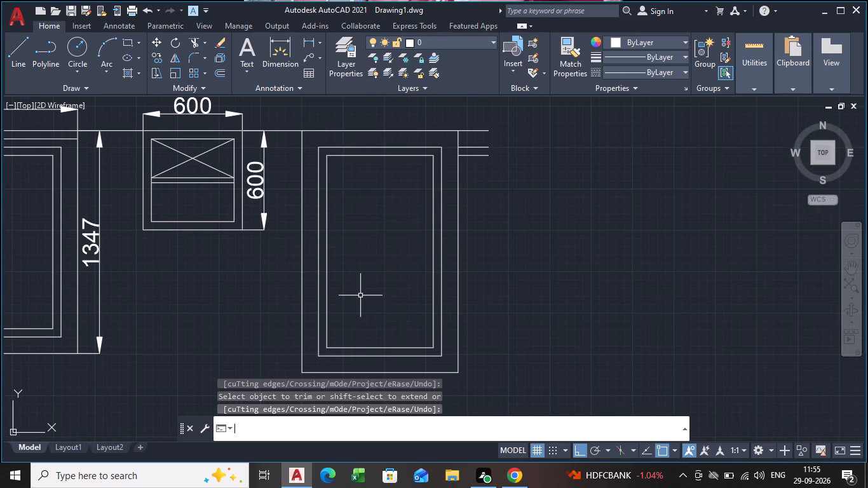
Draw a vertical centre line between the top and bottom midpoints of the seventh unit's innermost frame.
key("l")
key("Return")
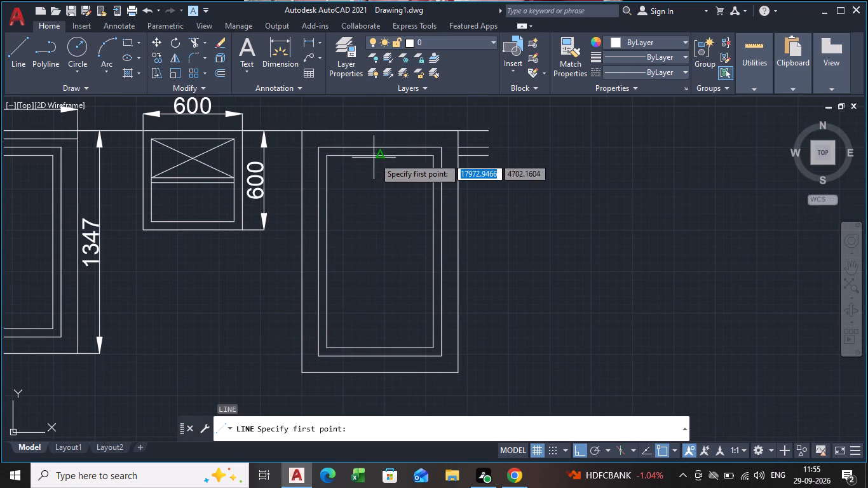
left_click(382, 158)
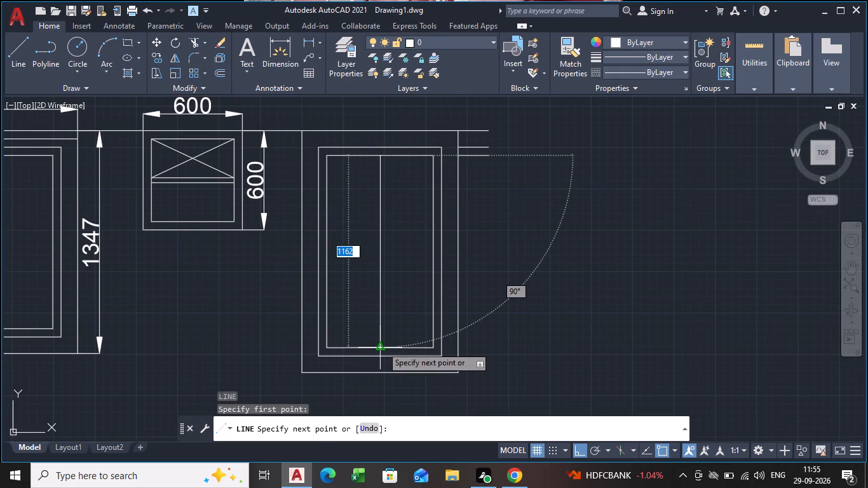
left_click(381, 347)
key("space")
Offset the seventh unit's vertical centre line 25 mm to each side.
type("of")
key("Return")
type("25")
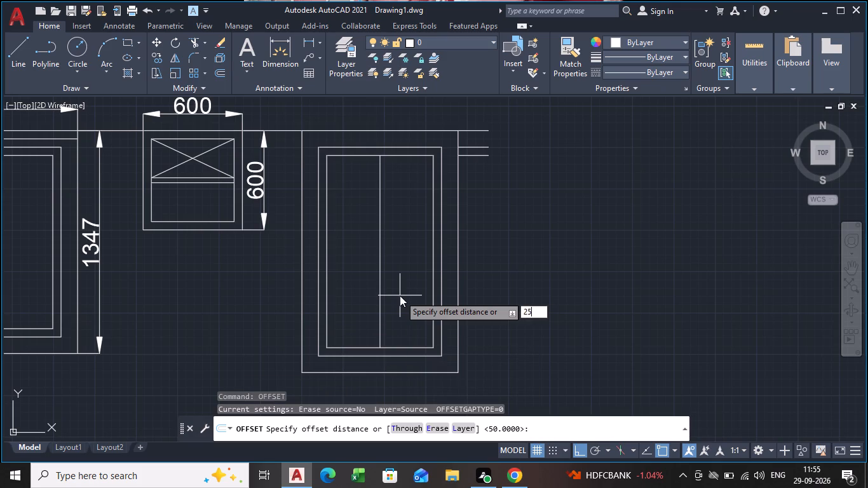
key("Return")
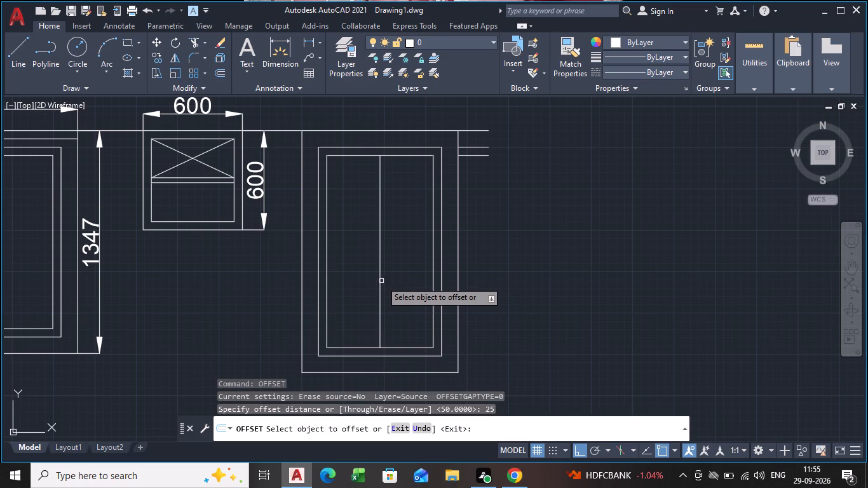
left_click(381, 280)
left_click(381, 280)
left_click(391, 283)
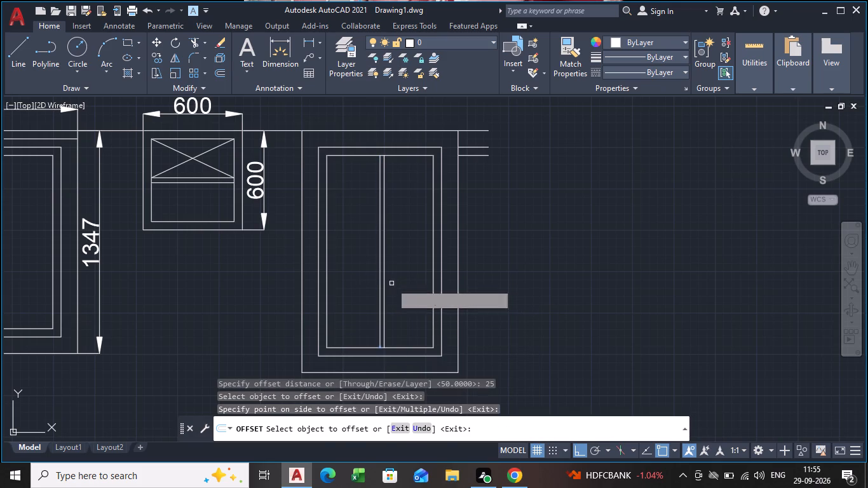
left_click(377, 281)
left_click(380, 282)
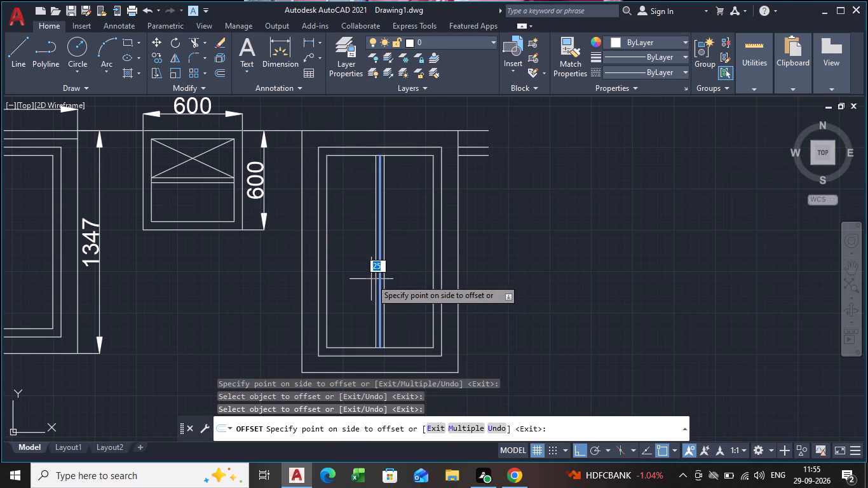
left_click(371, 279)
key("space")
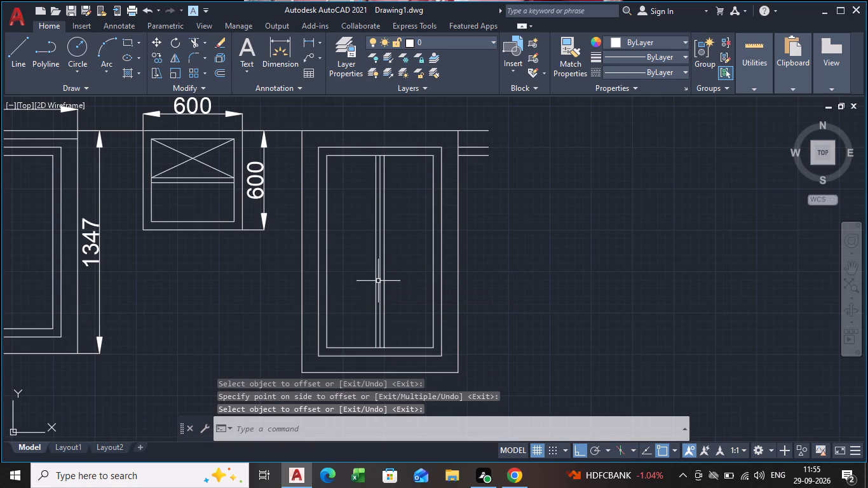
Delete the seventh unit's original vertical centre line between its two offset divider lines.
left_click(379, 281)
key("Delete")
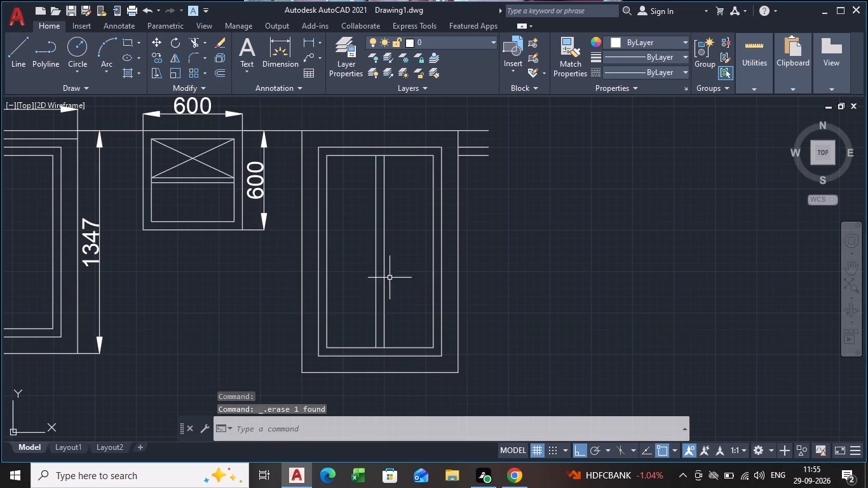
Add a linear dimension for the seventh unit's outer width above the top line.
scroll(391, 276, "down", 2)
middle_click_drag(391, 273, 347, 304)
scroll(346, 303, "up", 1)
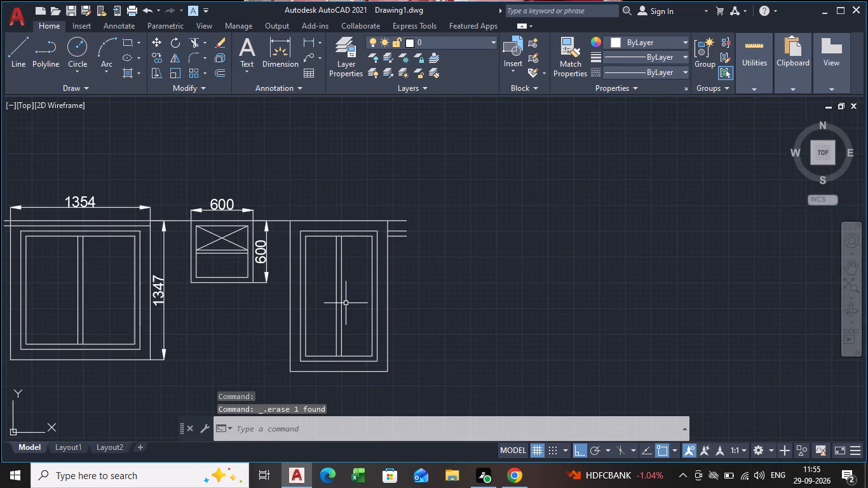
scroll(347, 296, "up", 1)
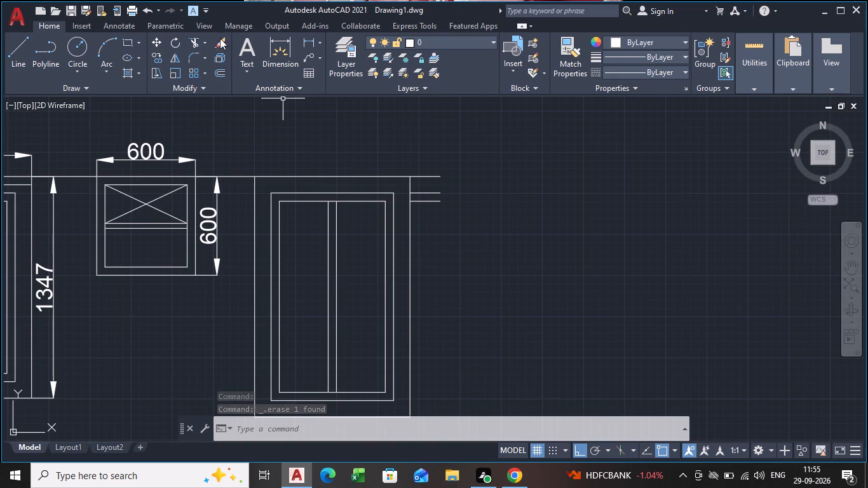
left_click(306, 41)
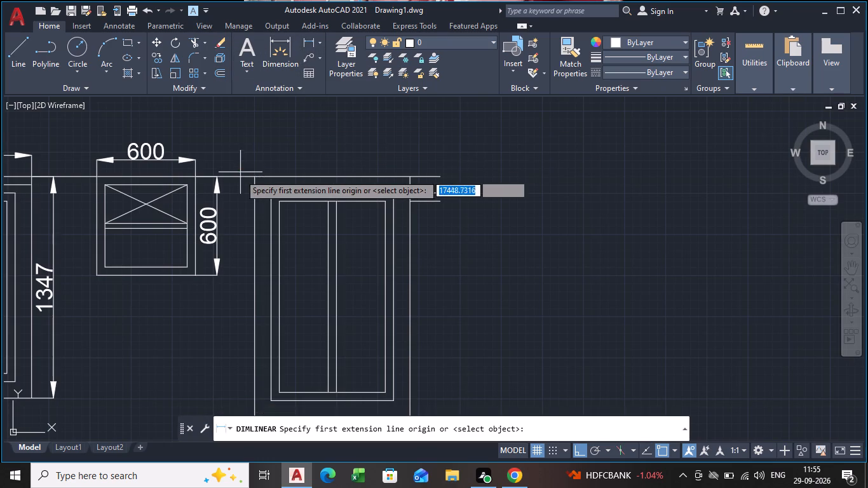
left_click(254, 175)
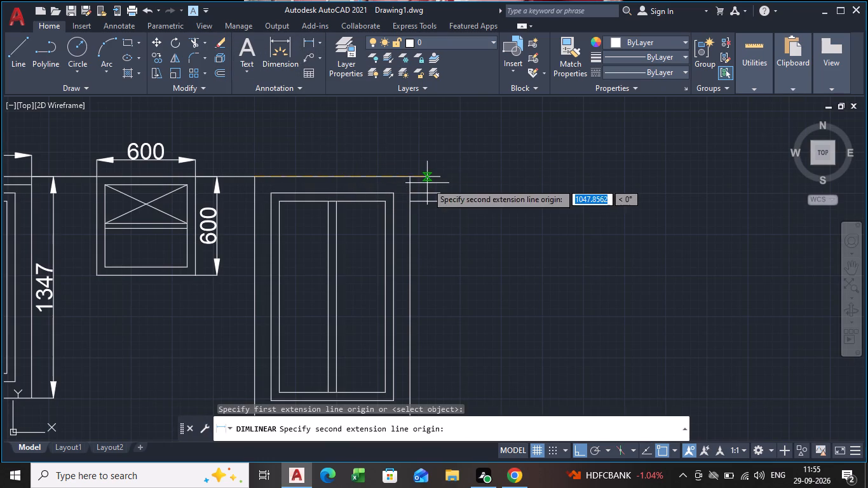
left_click(411, 176)
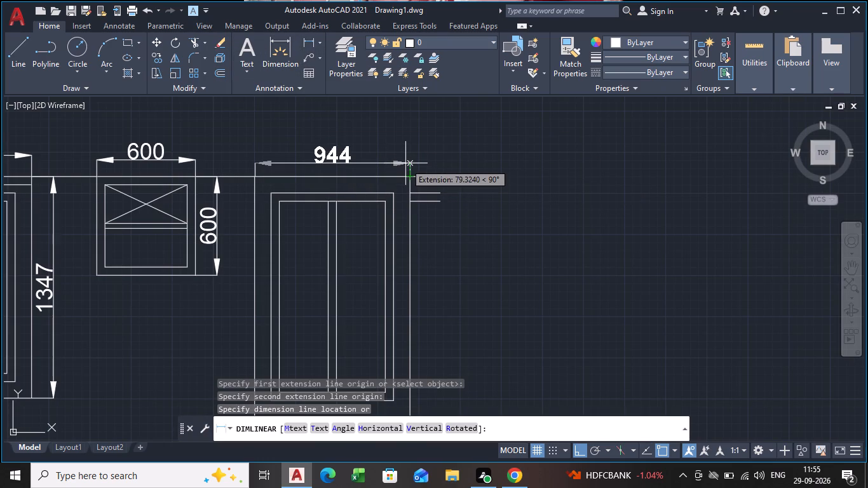
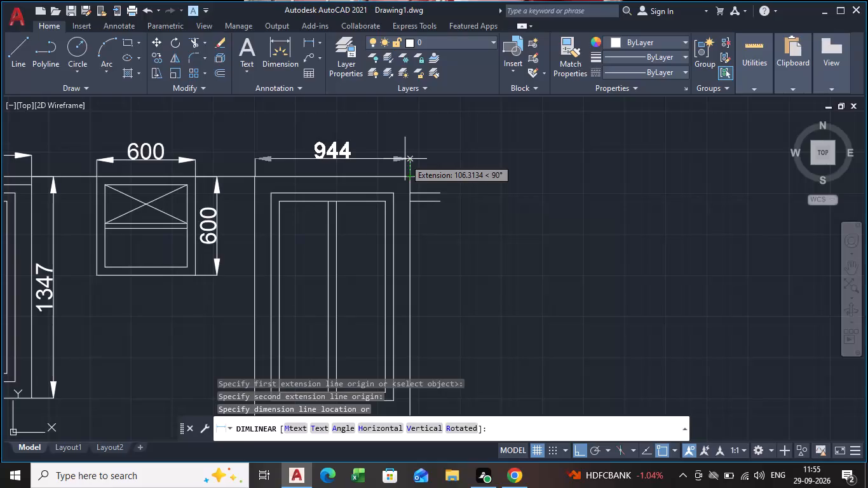
Place the seventh unit's outer width dimension line just above the top line.
left_click(405, 157)
Add a vertical linear dimension for the seventh unit's outer height, placed just outside its right edge.
key("space")
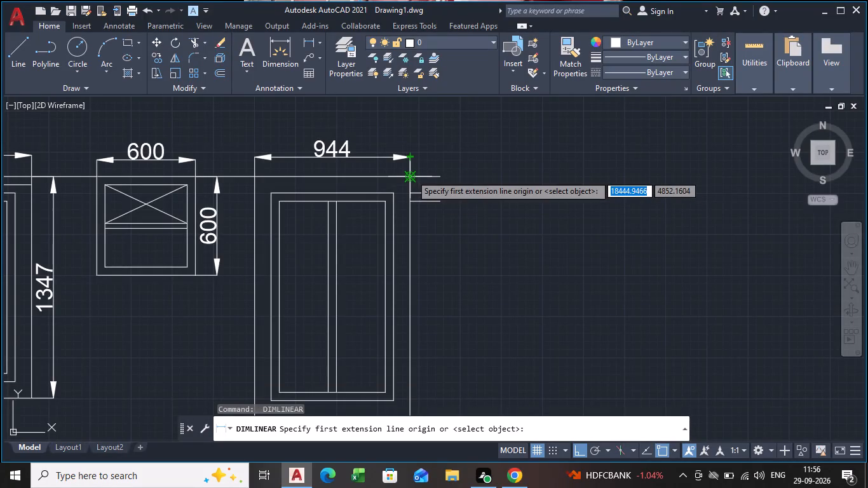
left_click(411, 175)
scroll(424, 311, "down", 2)
middle_click_drag(424, 311, 415, 264)
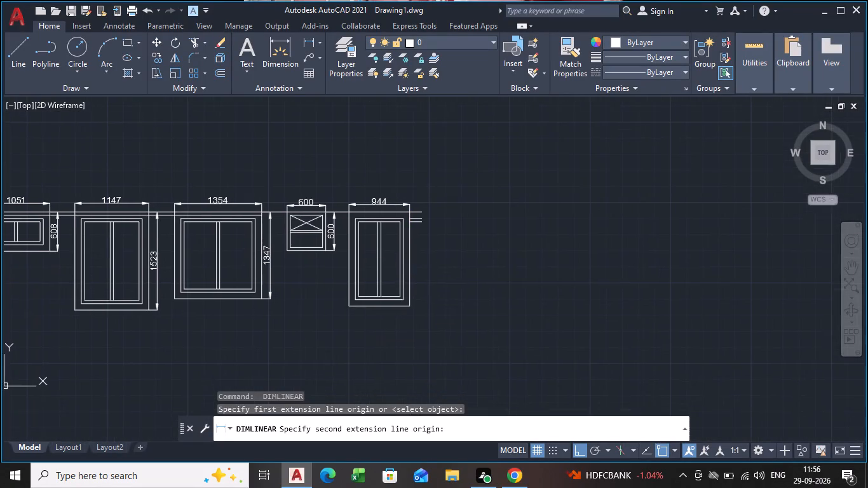
scroll(409, 315, "up", 2)
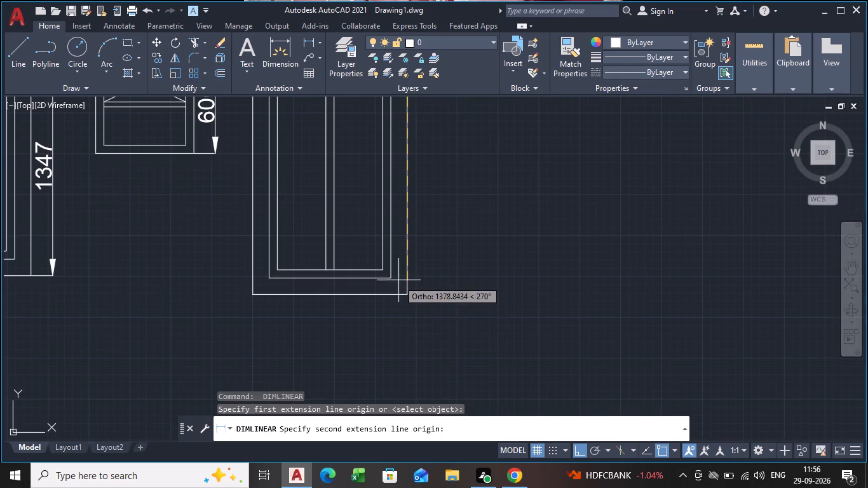
left_click(408, 292)
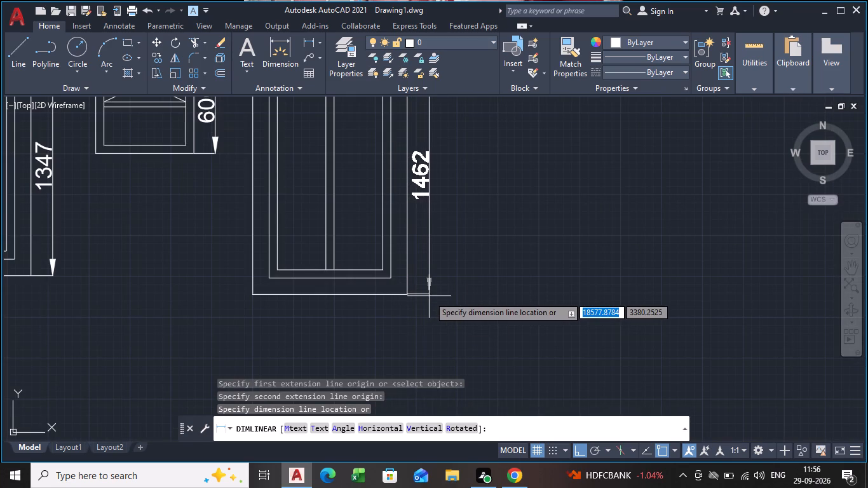
left_click(429, 296)
scroll(451, 244, "down", 2)
middle_click_drag(449, 220, 445, 240)
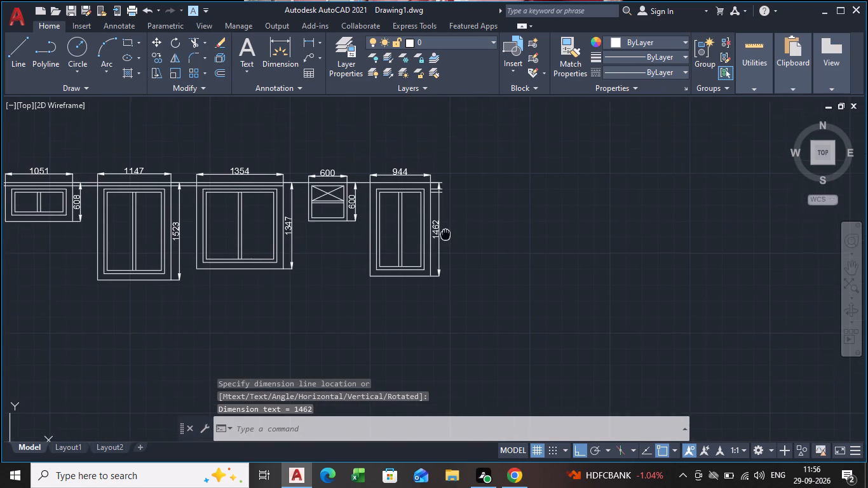
middle_click_drag(445, 240, 452, 315)
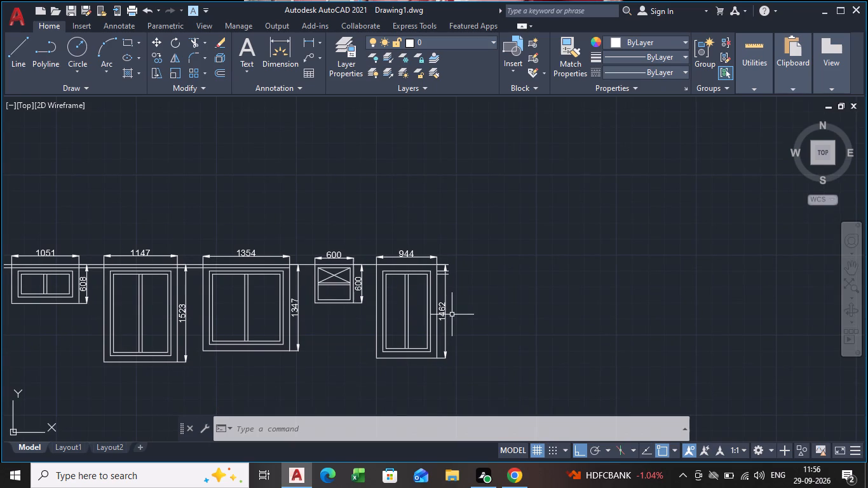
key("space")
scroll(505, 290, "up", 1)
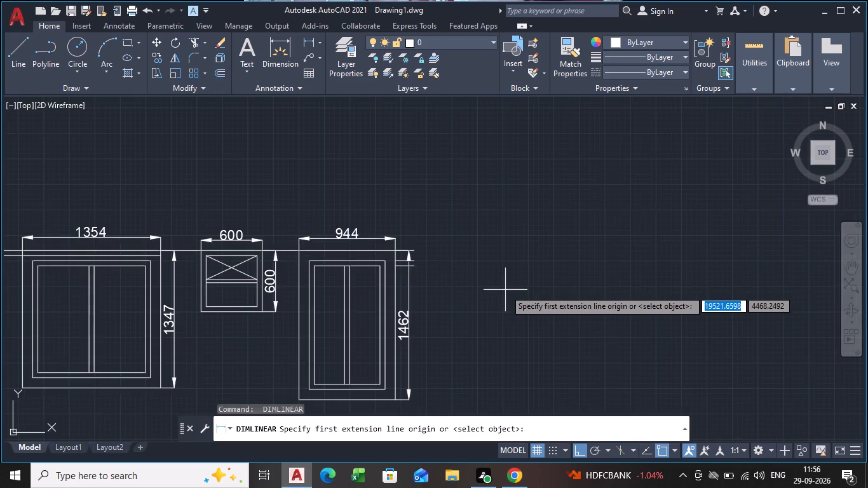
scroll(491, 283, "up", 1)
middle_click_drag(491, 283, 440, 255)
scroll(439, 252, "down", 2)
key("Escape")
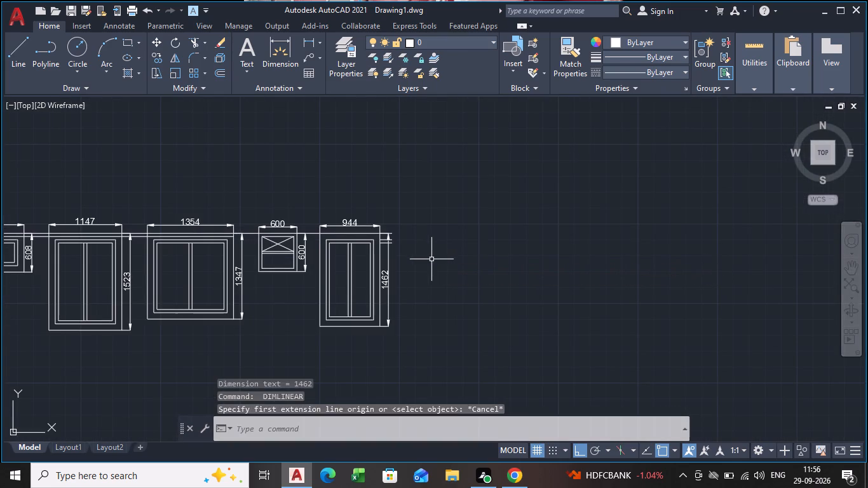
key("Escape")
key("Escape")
Copy the whole seventh unit with its dimensions about 1303 mm horizontally to the right along the top line.
scroll(310, 222, "up", 1)
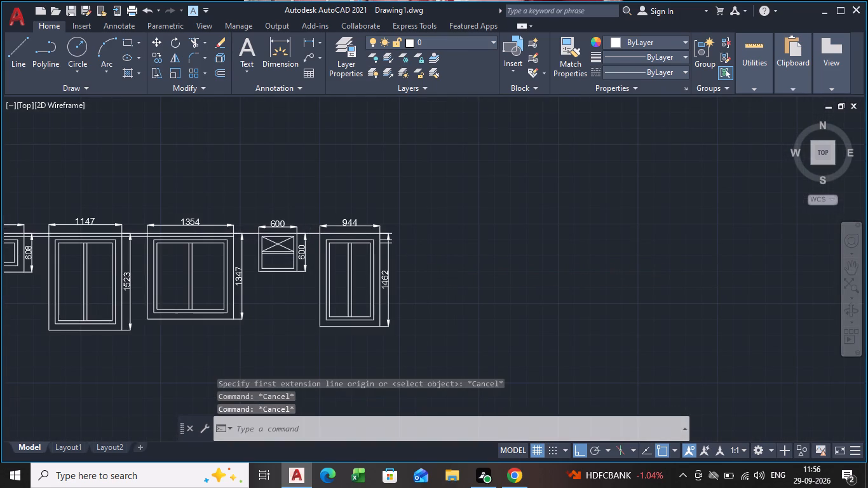
middle_click_drag(310, 222, 277, 182)
left_click(278, 170)
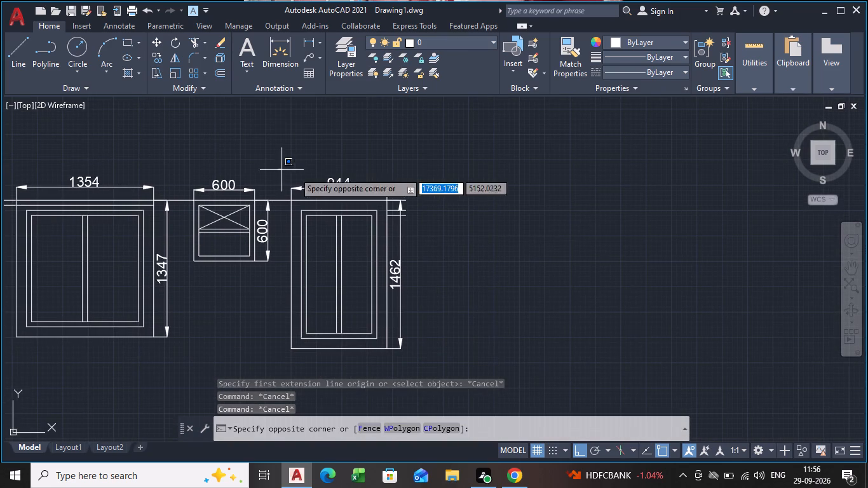
left_click(426, 363)
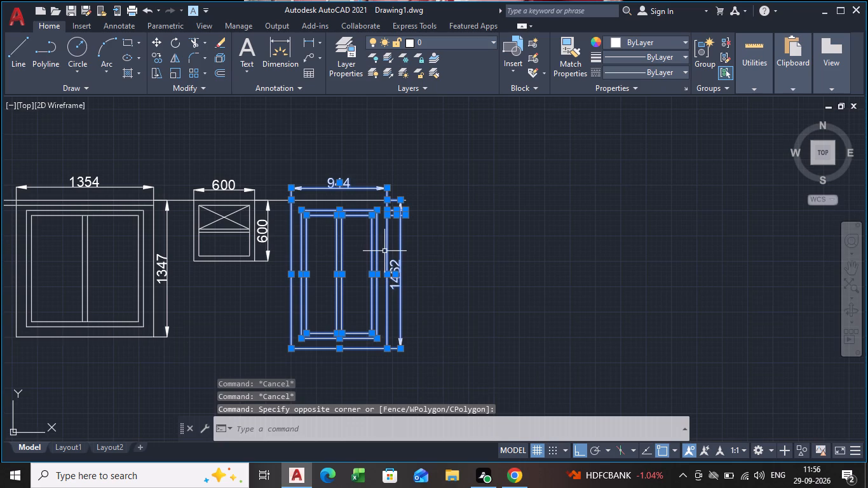
type("co")
key("Return")
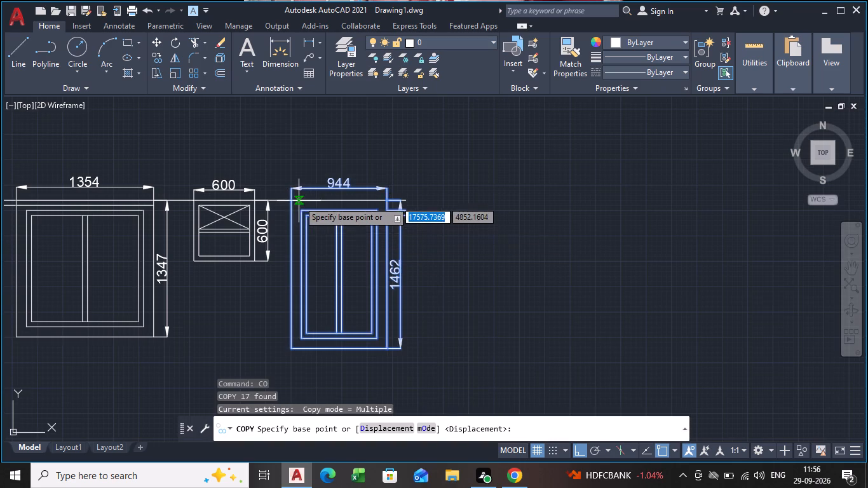
scroll(299, 201, "up", 2)
left_click(280, 201)
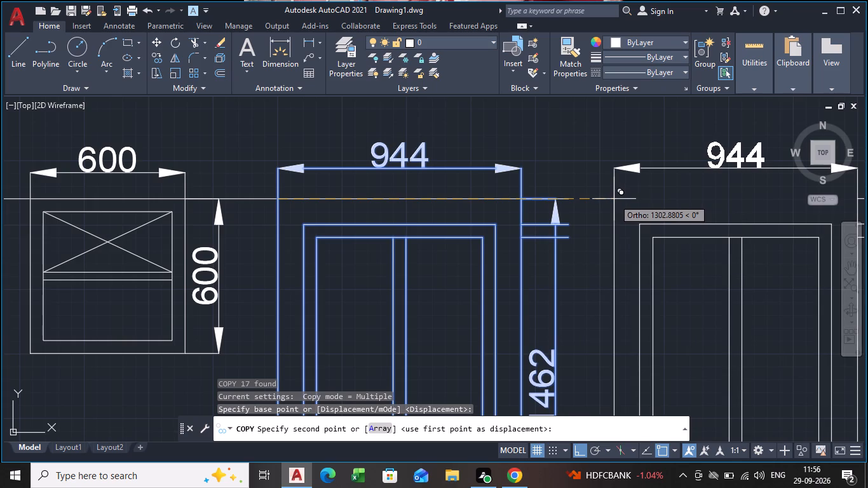
left_click(614, 199)
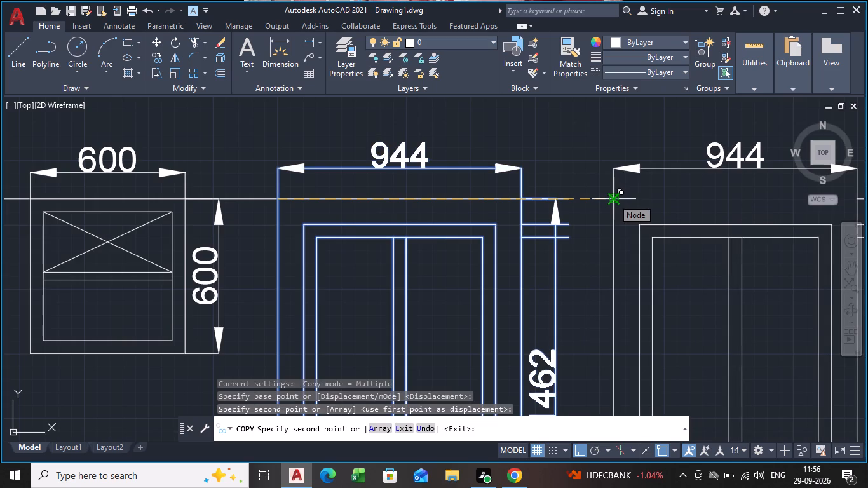
key("Escape")
Extend the top line from the seventh unit across the copied eighth unit to its right outer edge.
scroll(632, 211, "down", 2)
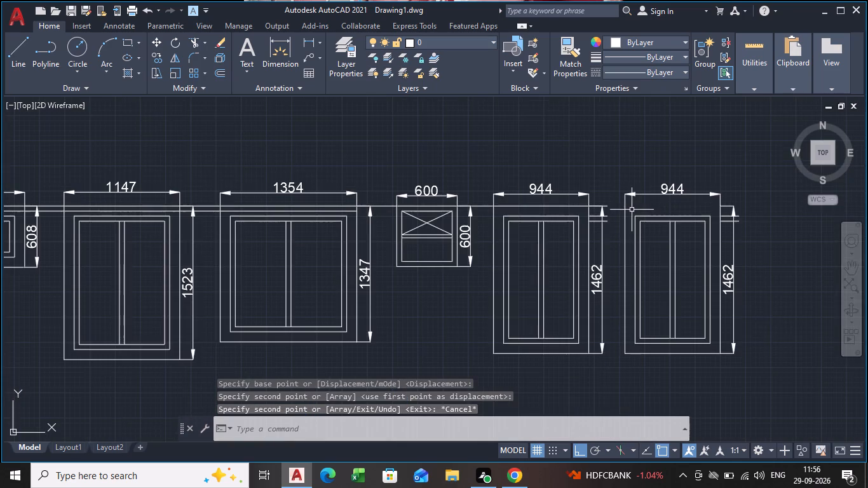
middle_click_drag(632, 210, 477, 213)
type("ex")
key("Return")
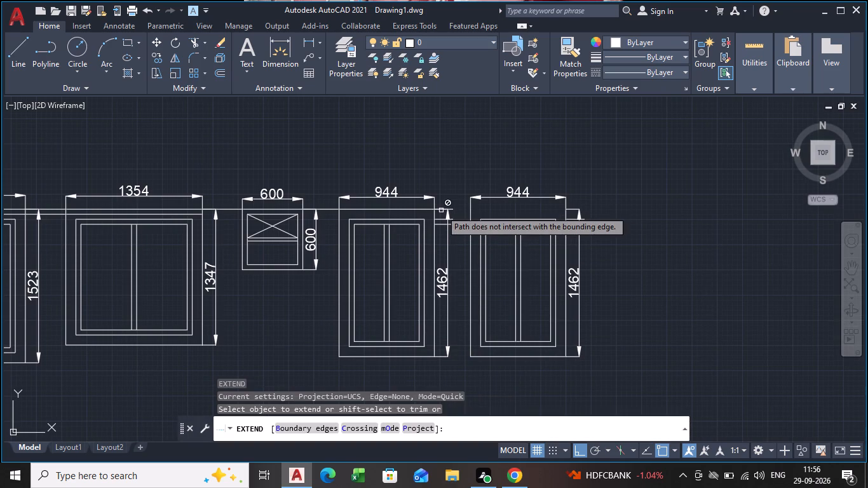
scroll(441, 210, "down", 1)
scroll(441, 210, "up", 3)
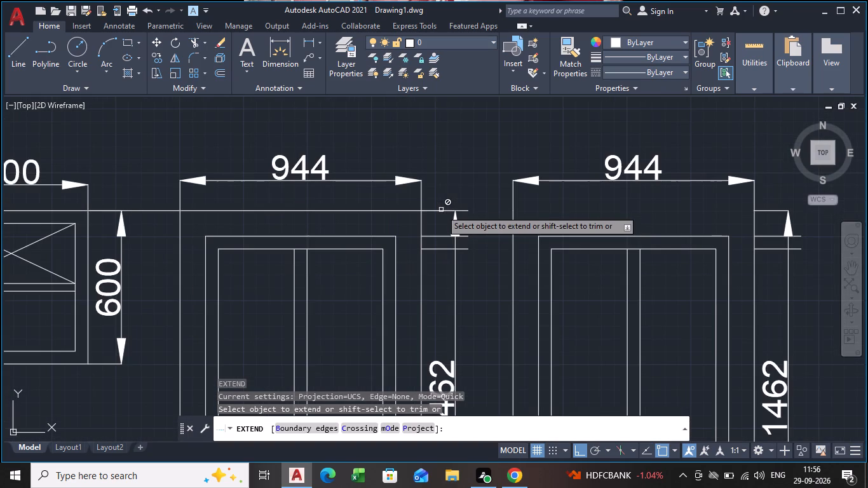
left_click(466, 211)
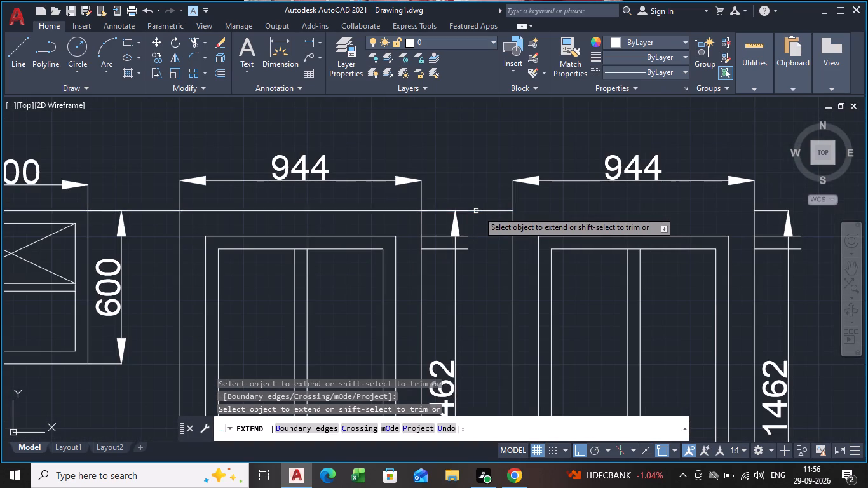
left_click(489, 211)
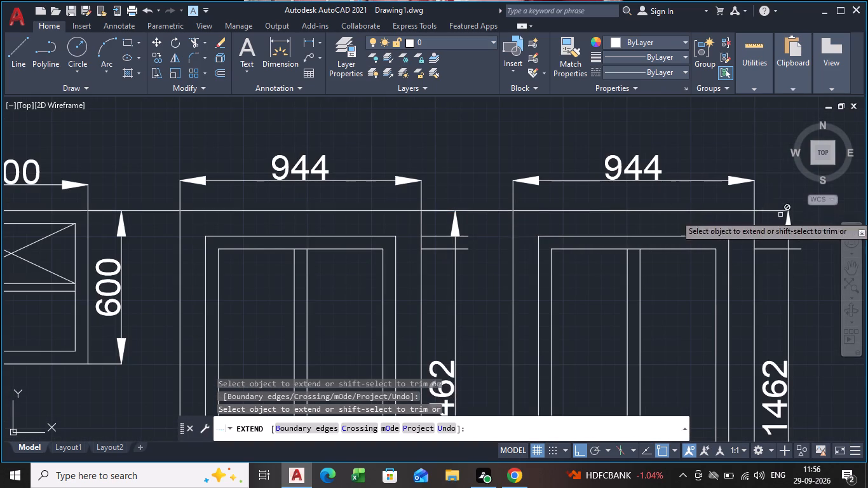
scroll(627, 212, "down", 2)
middle_click_drag(625, 220, 613, 222)
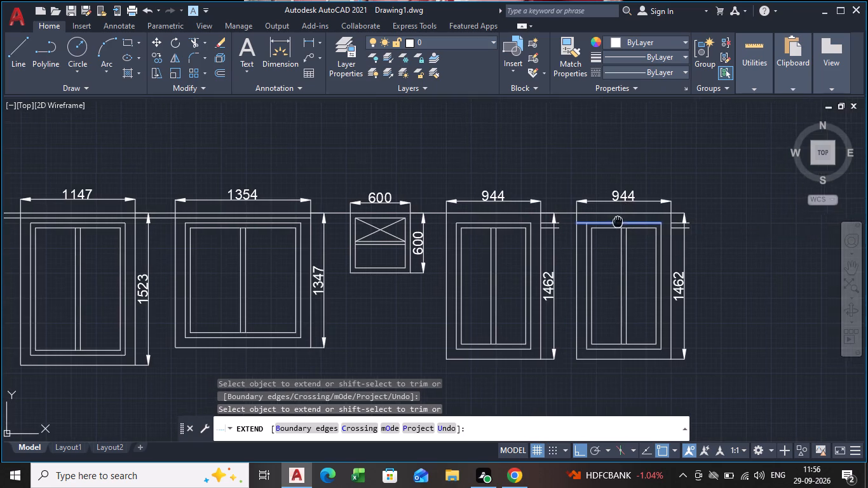
middle_click_drag(613, 222, 474, 222)
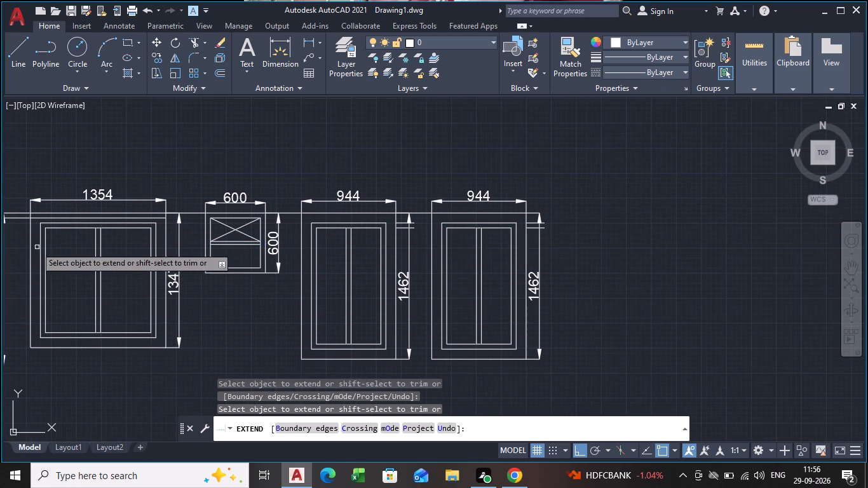
scroll(31, 244, "down", 1)
middle_click_drag(24, 240, 452, 250)
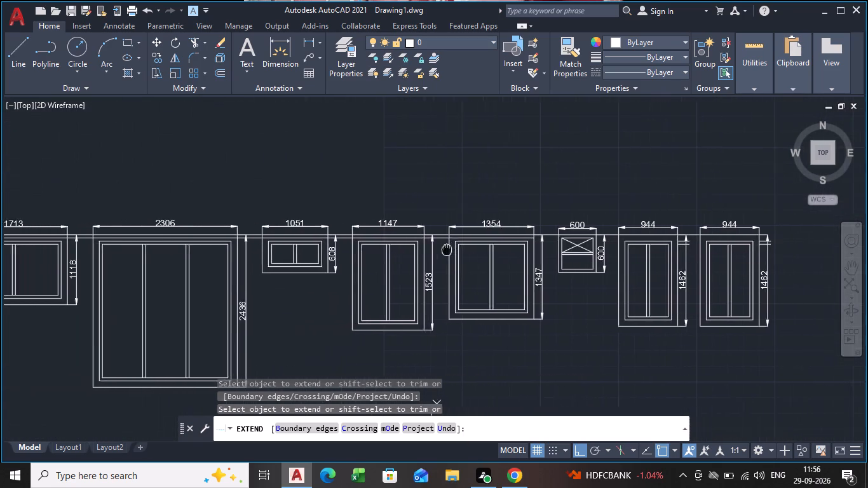
middle_click_drag(452, 250, 587, 246)
key("Escape")
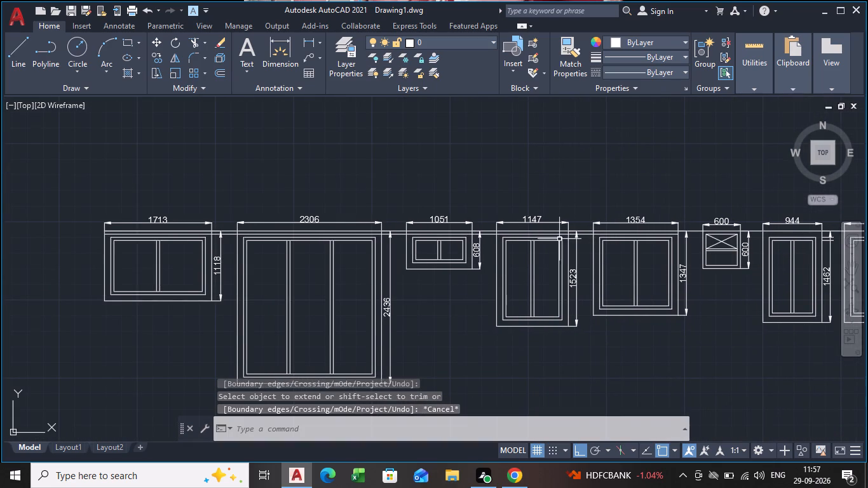
Trim the second horizontal line just below the top line in the four gaps between the first five units.
type("tr")
key("Return")
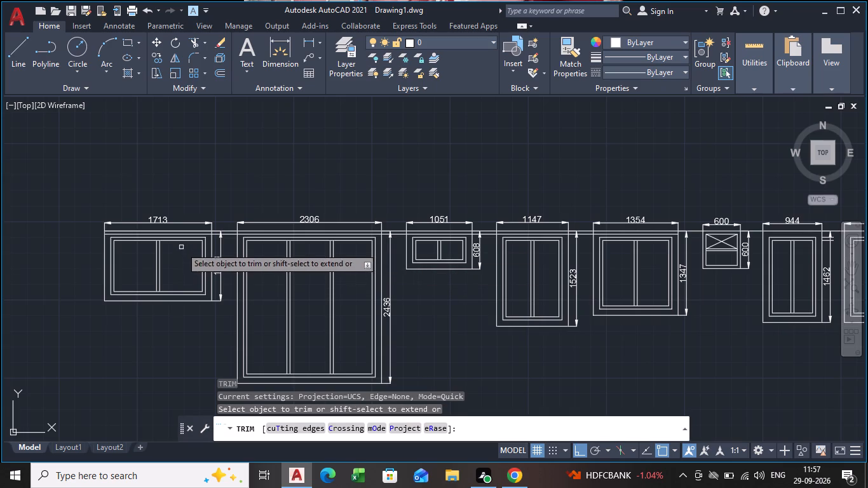
scroll(180, 242, "up", 1)
left_click(257, 229)
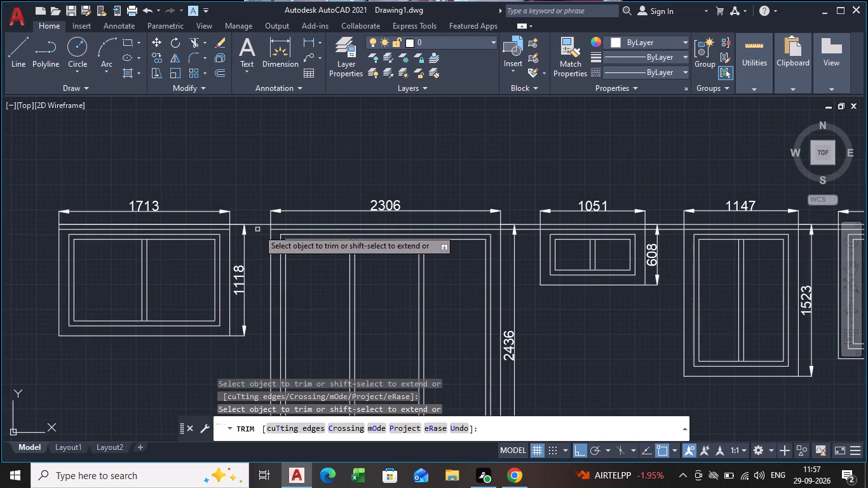
left_click(528, 228)
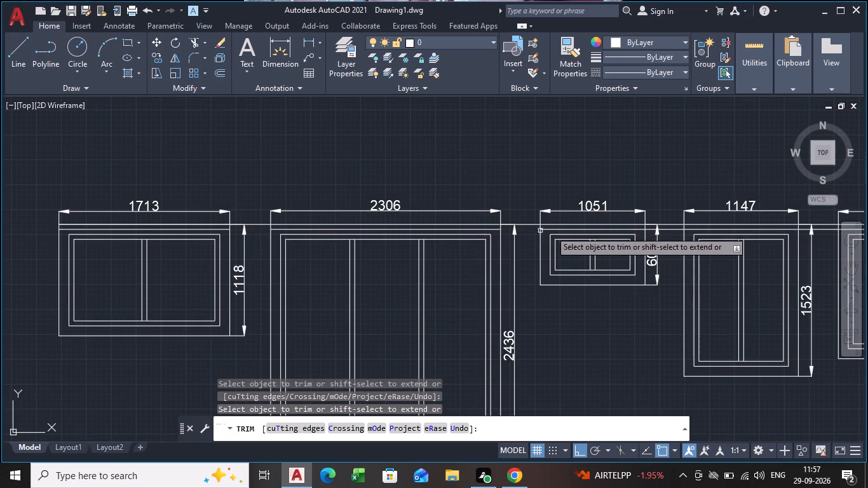
left_click(668, 230)
middle_click_drag(672, 238, 406, 274)
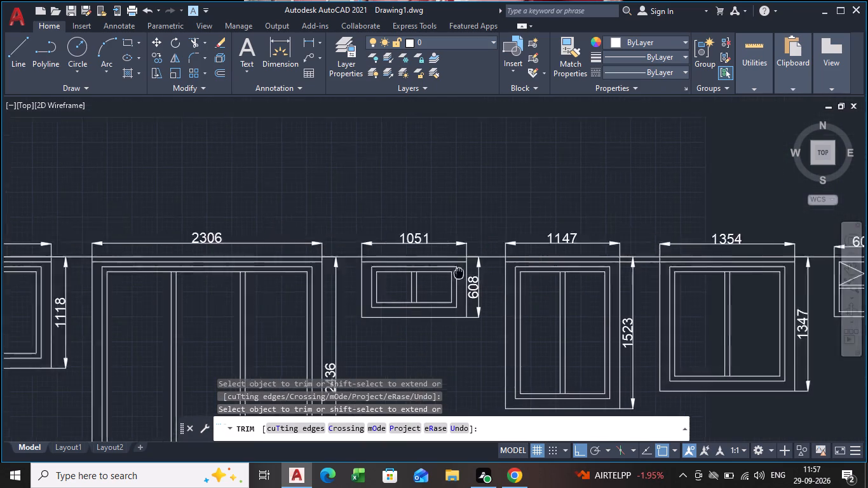
middle_click_drag(406, 274, 163, 274)
scroll(322, 271, "up", 1)
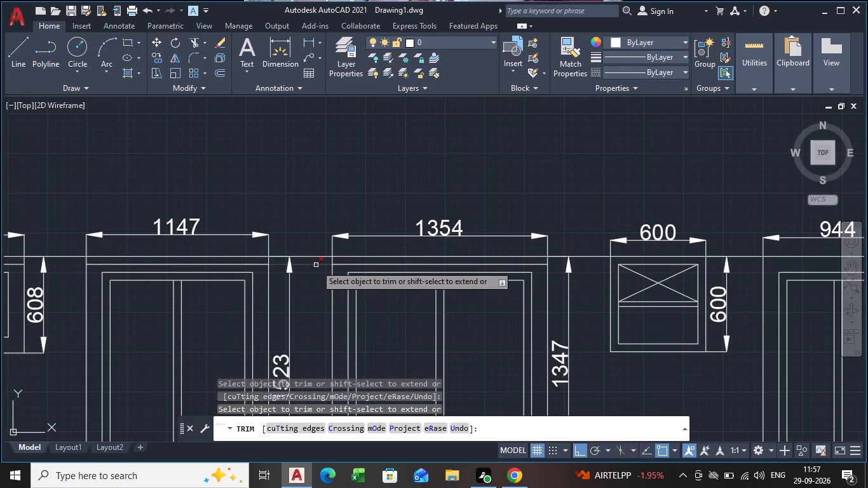
left_click(316, 265)
Trim the second horizontal line just below the top line inside the outer frames of the first five units.
middle_click_drag(316, 278, 39, 290)
scroll(381, 273, "down", 2)
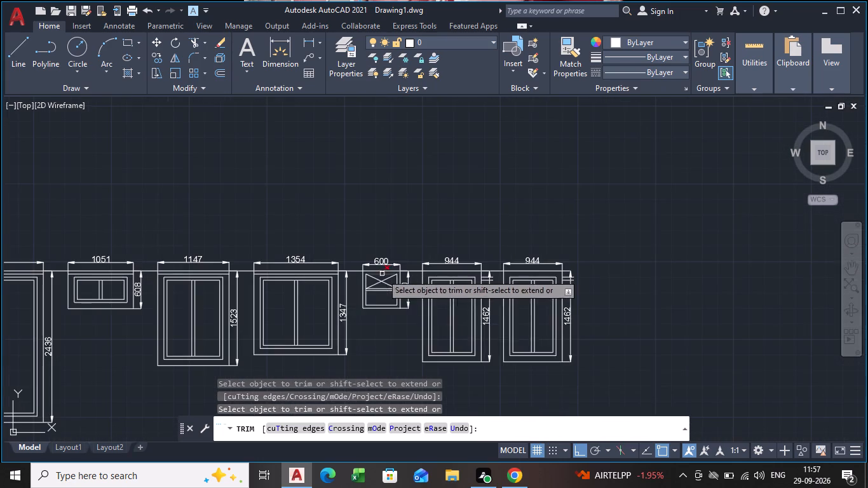
scroll(264, 275, "up", 1)
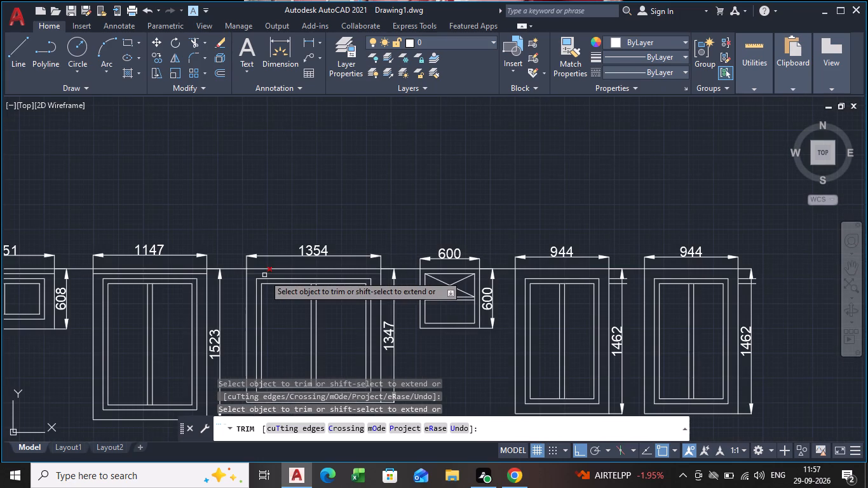
left_click(264, 275)
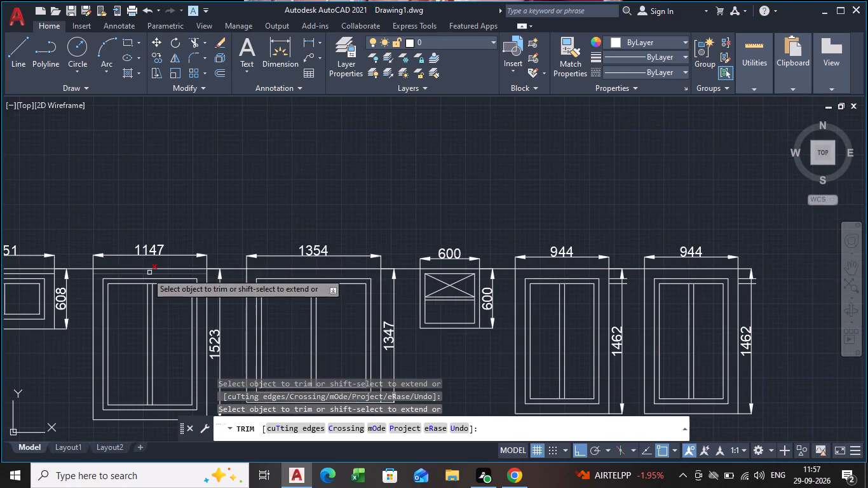
left_click(199, 274)
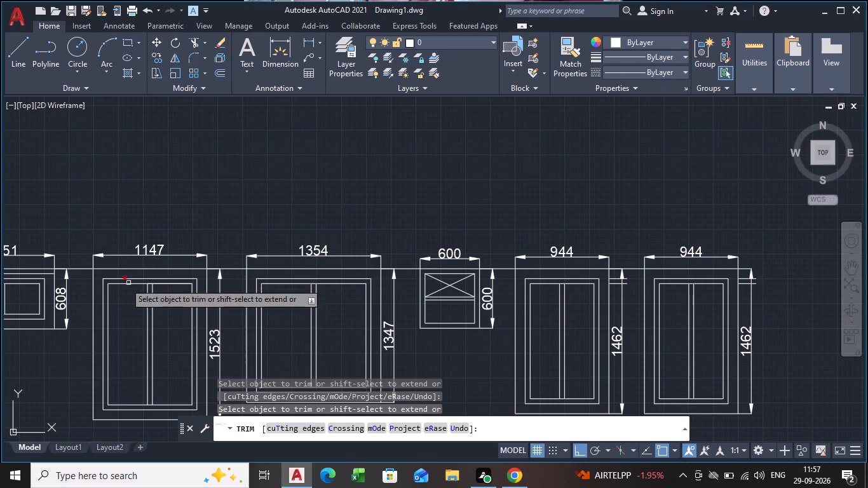
middle_click_drag(75, 297, 436, 259)
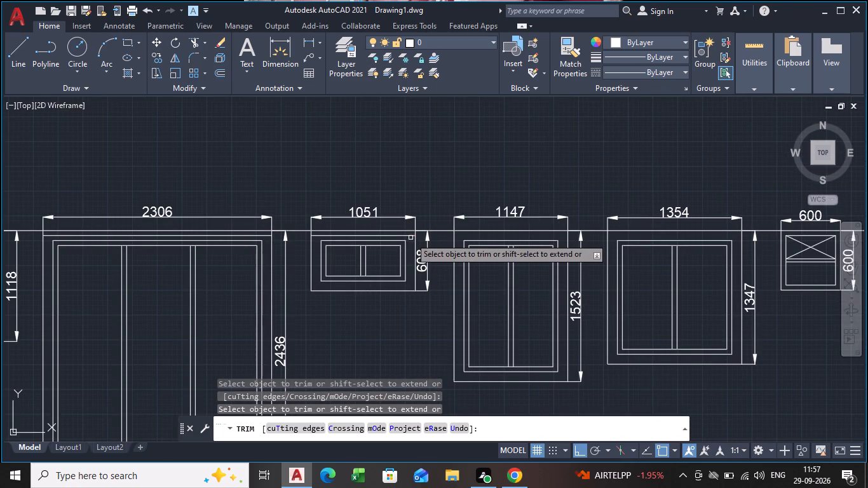
left_click(410, 236)
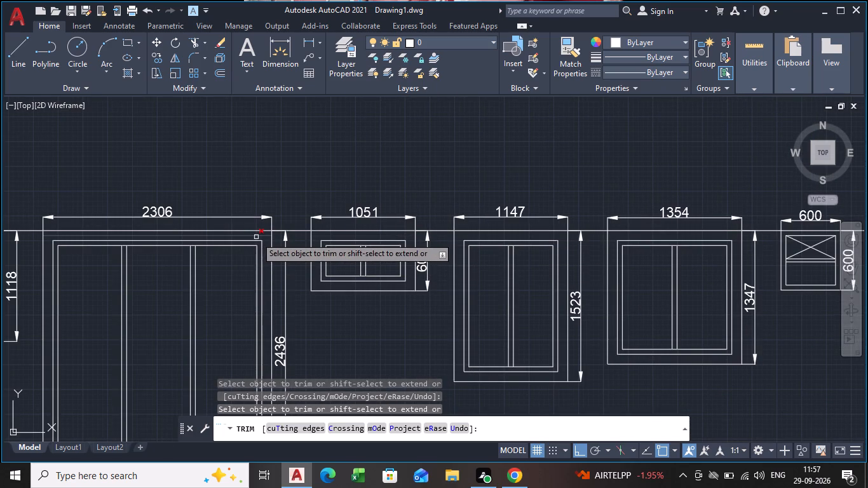
left_click(257, 237)
scroll(39, 254, "down", 2)
middle_click_drag(39, 254, 159, 252)
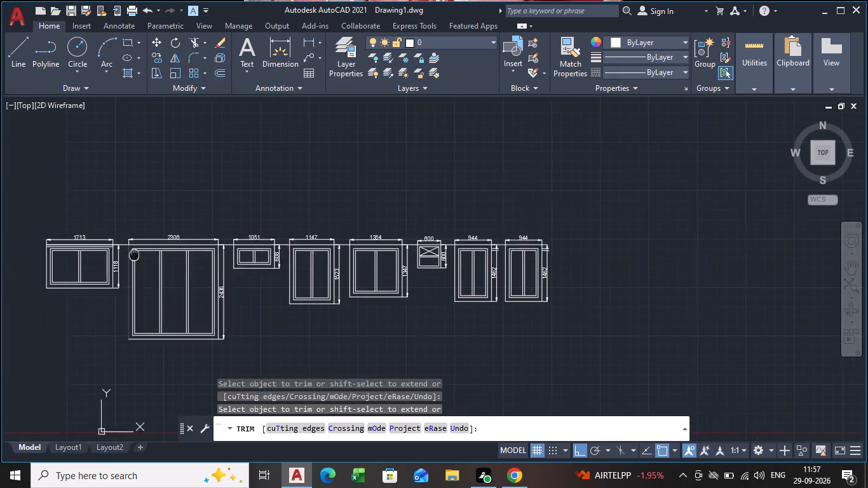
middle_click_drag(159, 252, 390, 243)
scroll(360, 235, "up", 3)
left_click(368, 241)
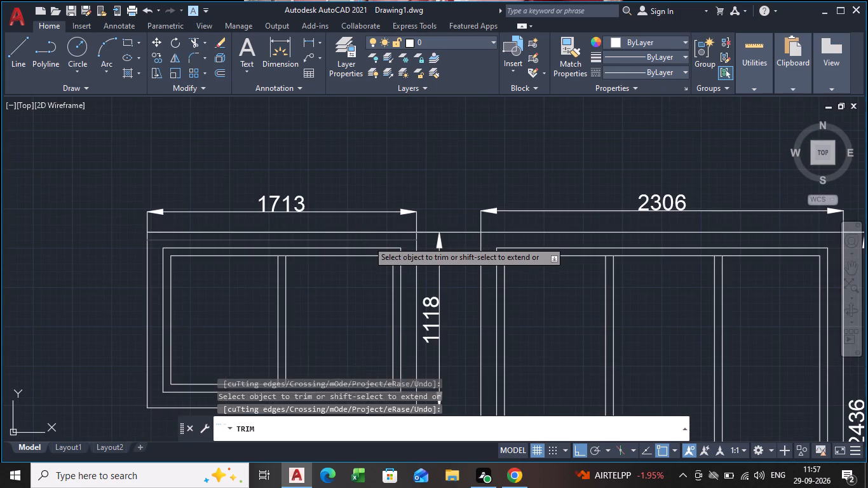
scroll(411, 210, "down", 3)
middle_click_drag(575, 280, 104, 275)
scroll(273, 279, "down", 2)
scroll(263, 285, "up", 2)
middle_click_drag(263, 285, 395, 290)
key("Escape")
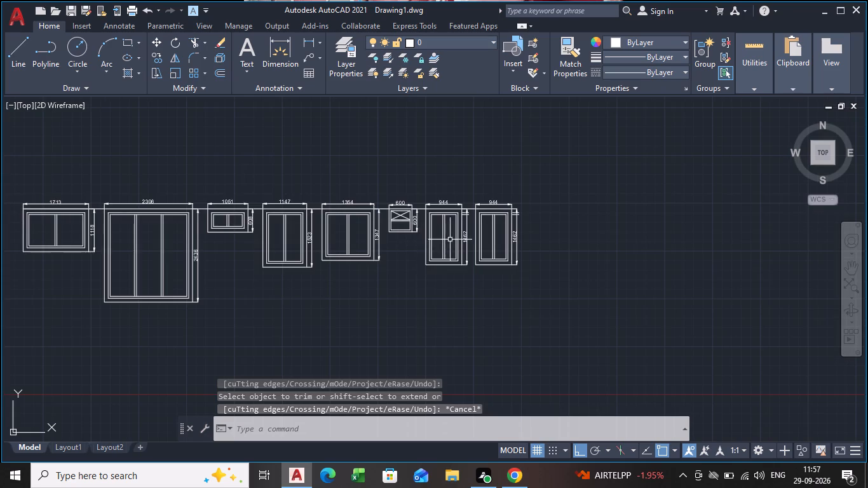
Trim the four short leftover line stubs projecting past the right outer edges of the seventh and eighth units.
scroll(451, 240, "up", 3)
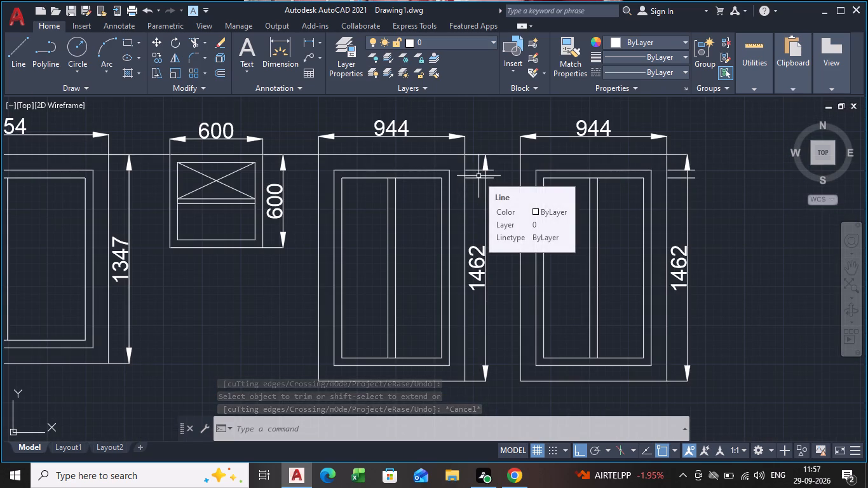
key("space")
left_click(471, 171)
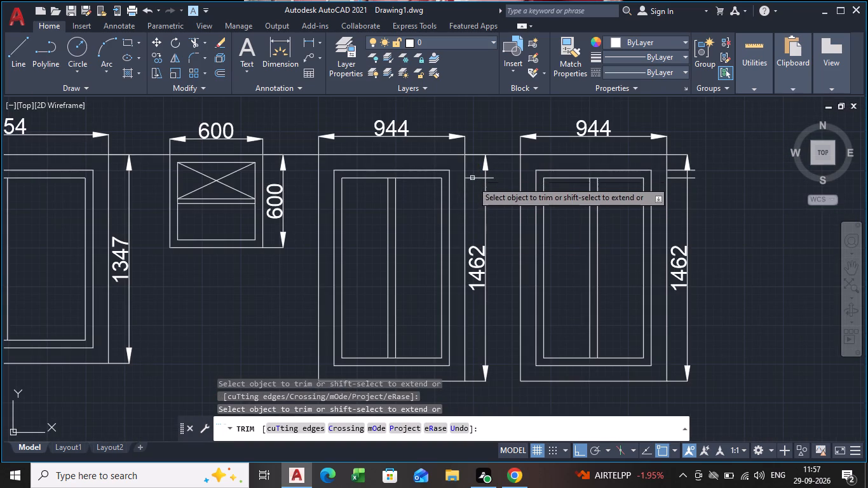
left_click(474, 179)
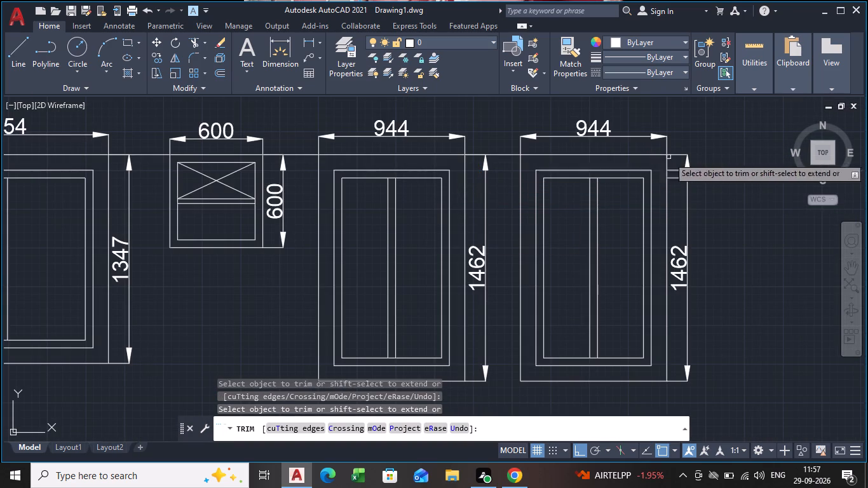
left_click(677, 168)
left_click(677, 179)
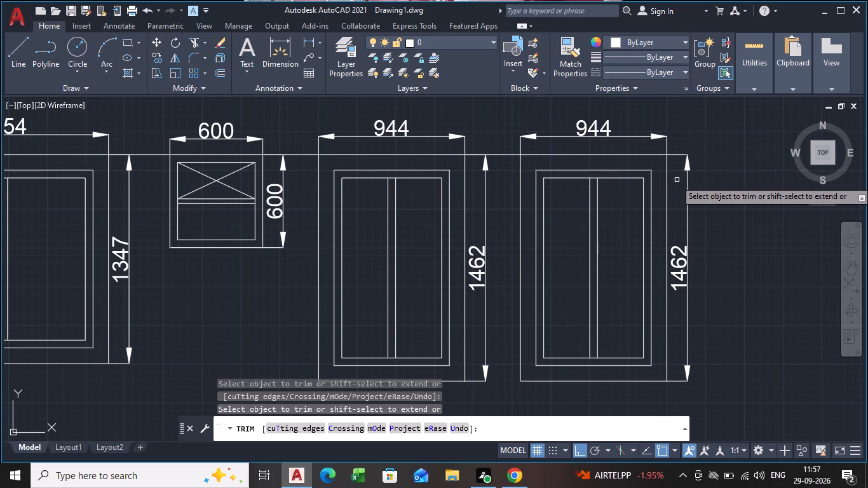
scroll(676, 180, "down", 1)
scroll(593, 210, "down", 2)
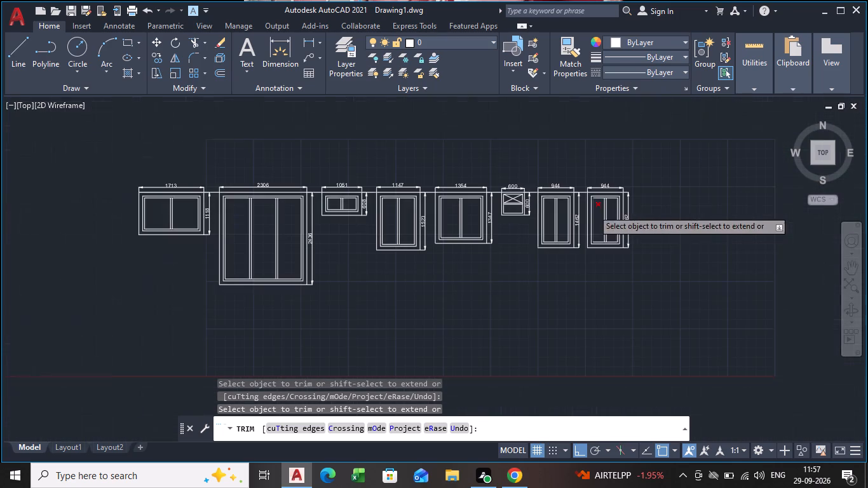
middle_click_drag(702, 222, 445, 252)
key("Escape")
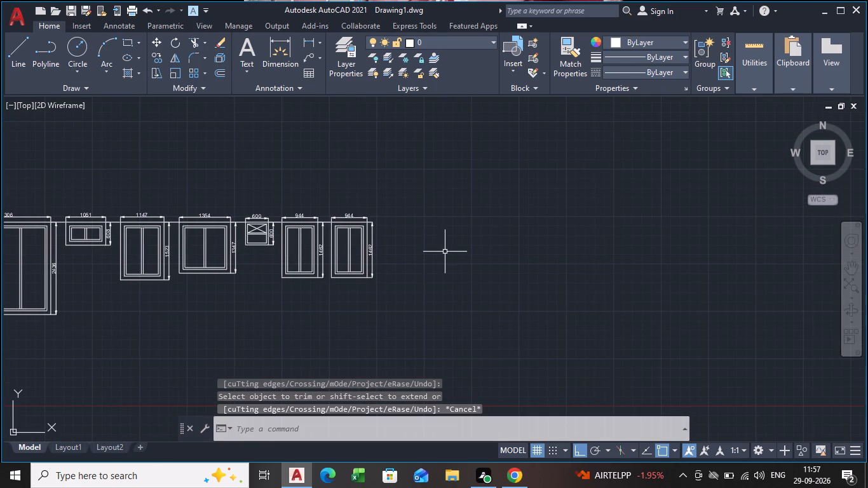
Draw a horizontal line continuing the top line to the right from the eighth unit's top-right outer corner, leaving room for another unit.
key("l")
key("Return")
scroll(357, 218, "up", 4)
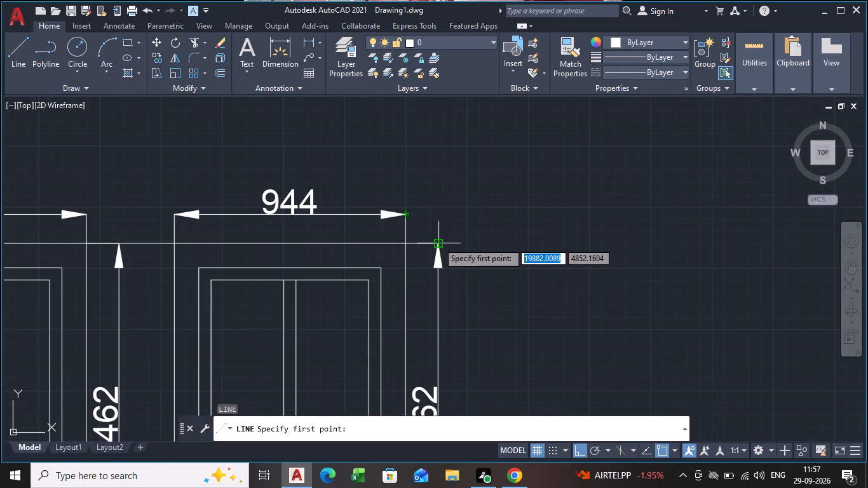
left_click(405, 245)
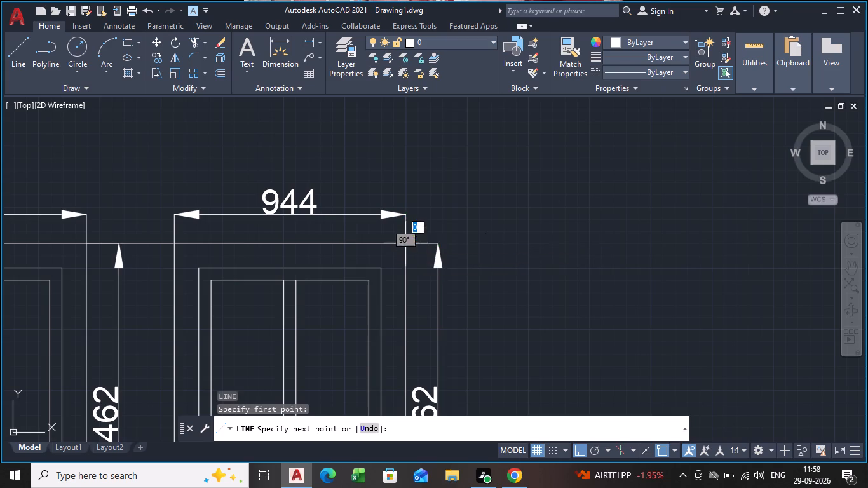
scroll(760, 217, "down", 1)
middle_click_drag(760, 217, 390, 199)
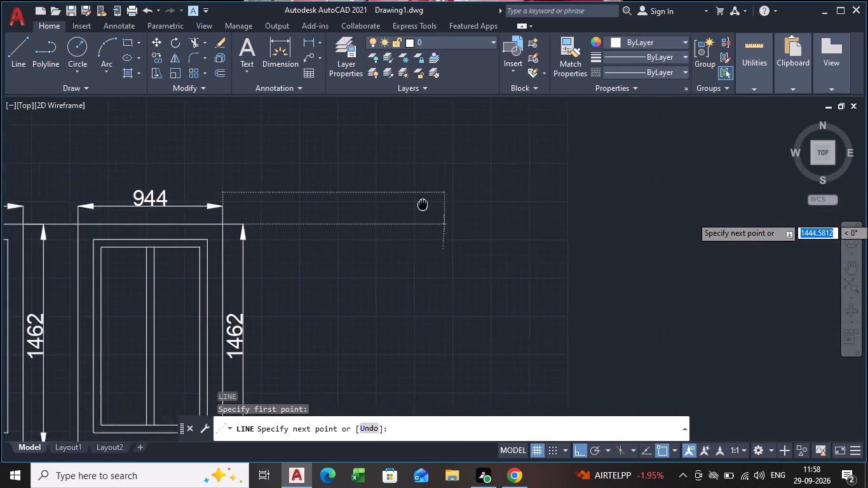
middle_click_drag(390, 199, 365, 193)
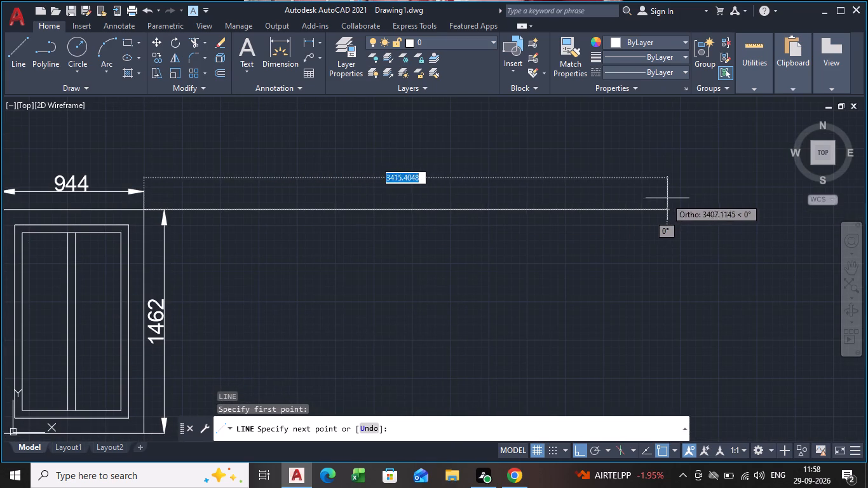
left_click(735, 204)
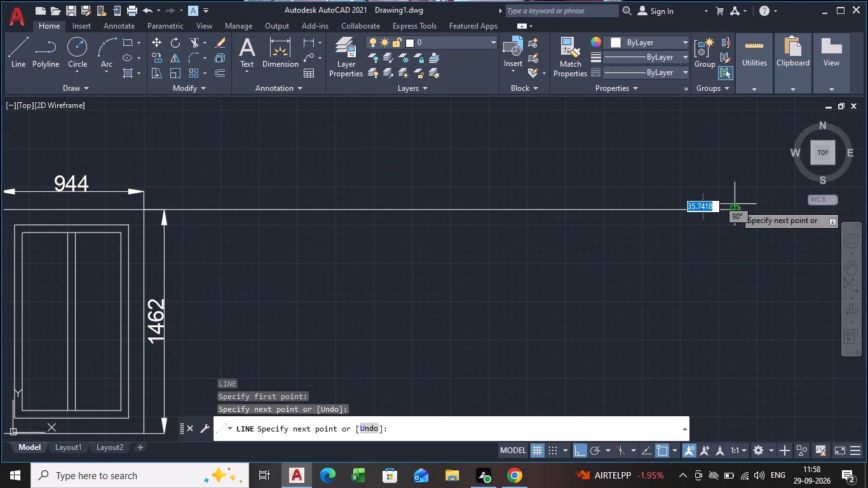
key("space")
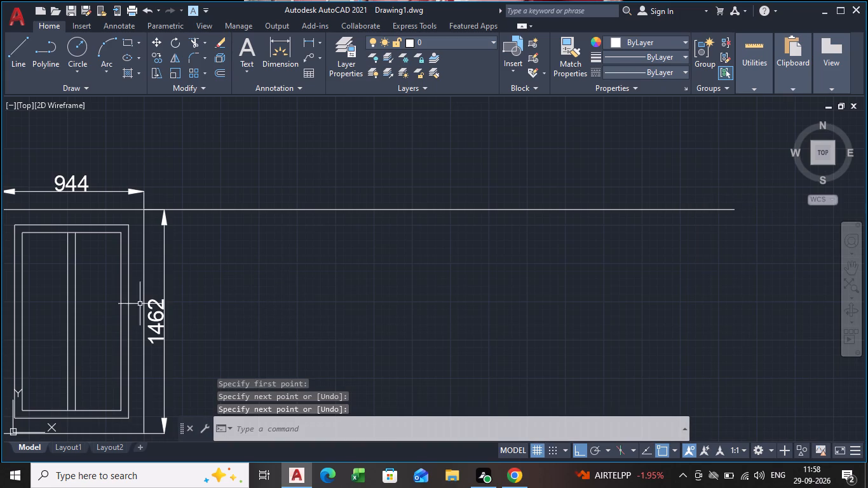
Draw the ninth unit's outline from the top line right of the eighth unit: 2471 mm down, 2040 mm across, and back up to the line.
key("l")
key("Return")
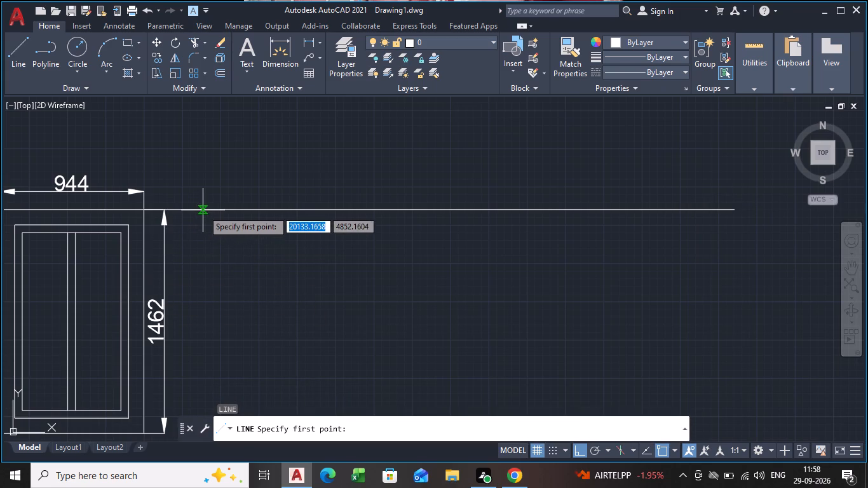
left_click(213, 210)
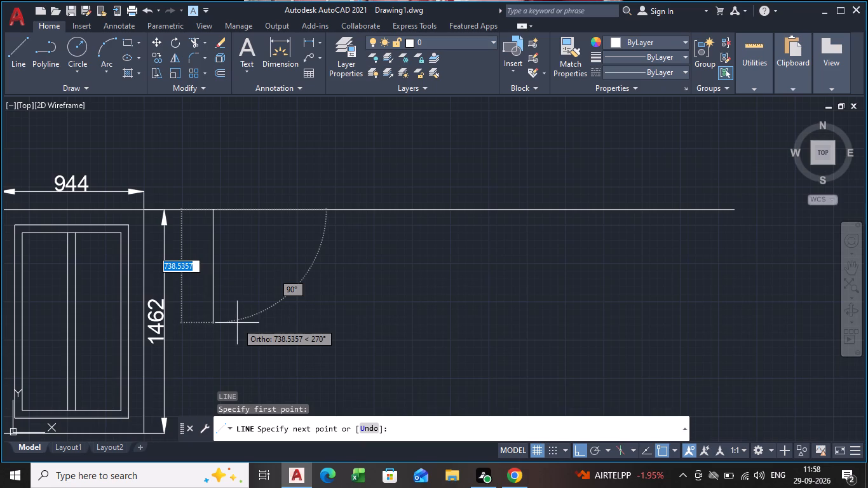
type("24")
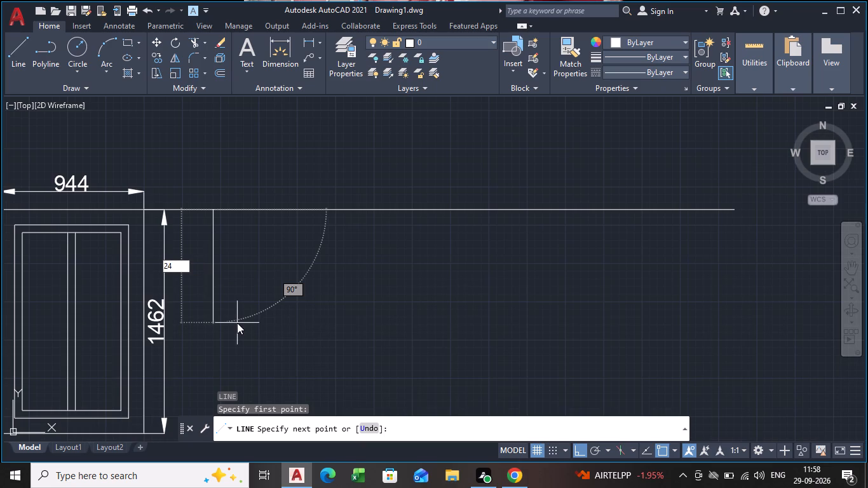
type("71")
key("Return")
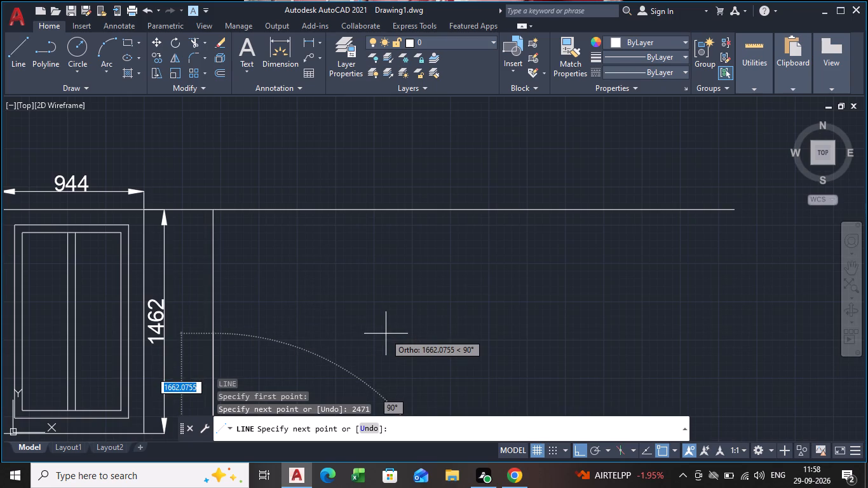
middle_click_drag(386, 334, 280, 170)
scroll(280, 170, "down", 3)
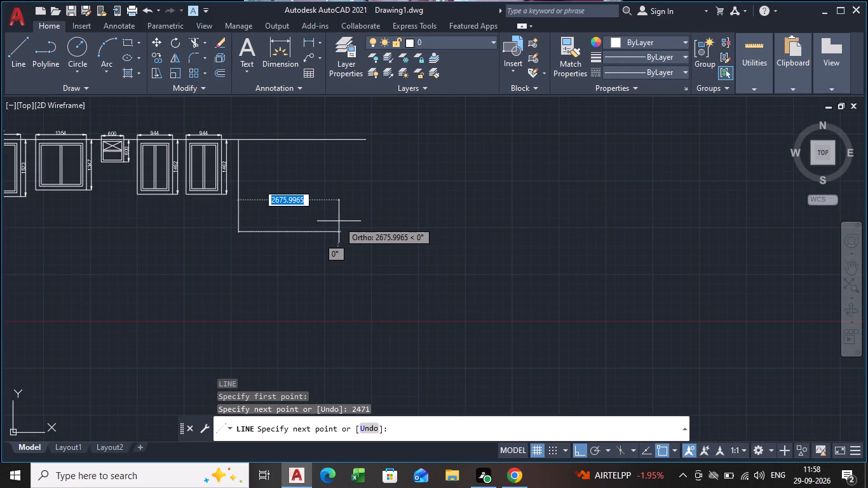
key("2")
type("040")
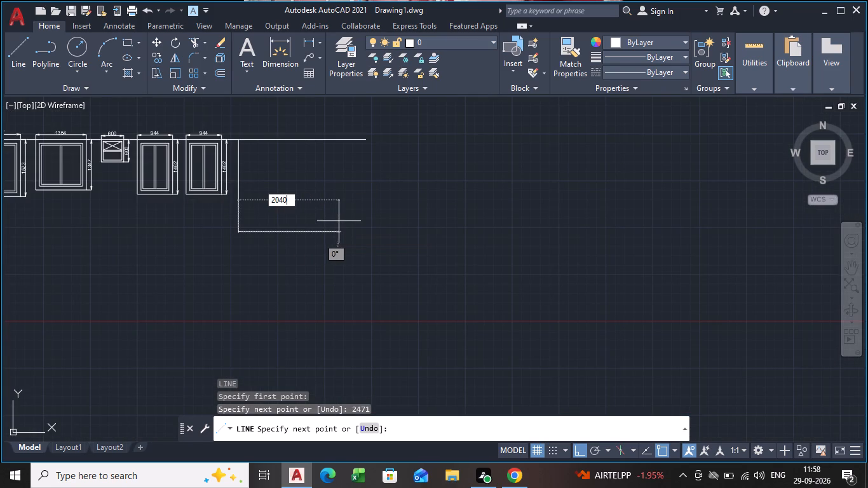
key("Return")
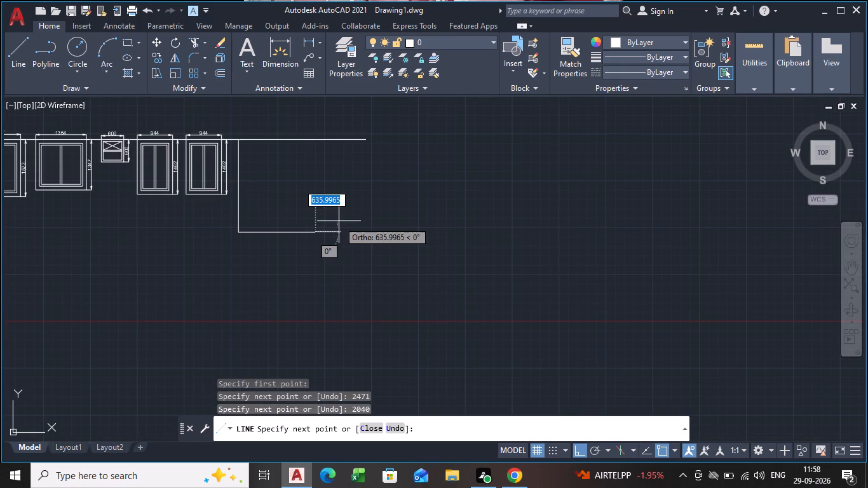
scroll(311, 141, "up", 3)
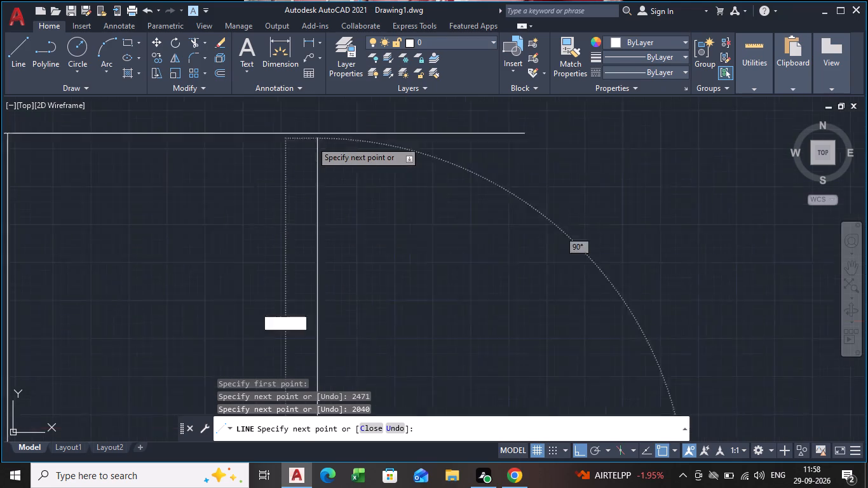
scroll(311, 141, "up", 1)
left_click(320, 130)
key("space")
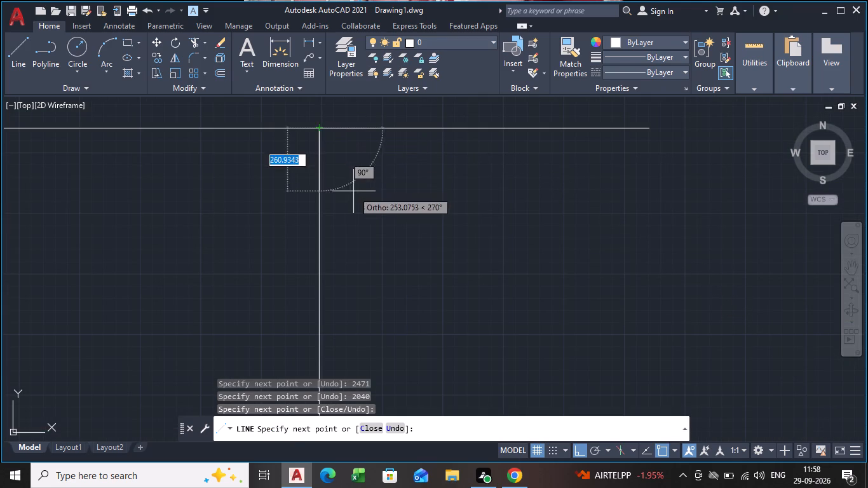
Offset the ninth unit's left, bottom and right edges and the top line 100 mm inward.
scroll(353, 191, "down", 3)
middle_click_drag(296, 224, 385, 209)
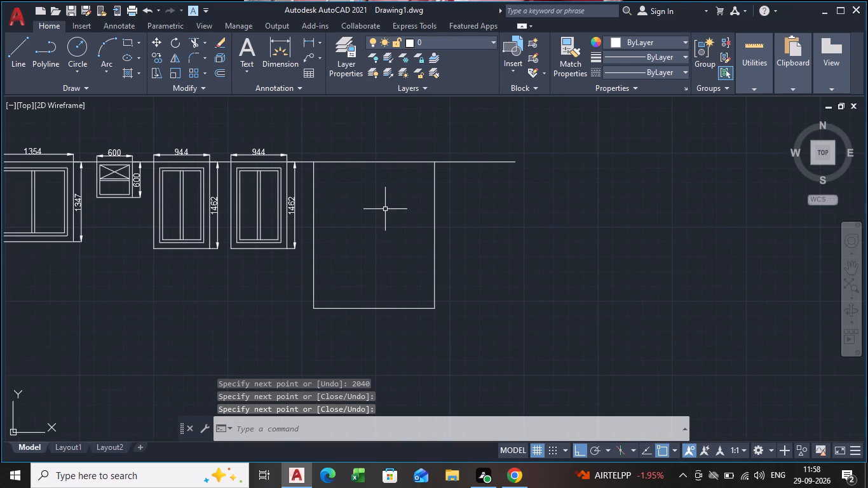
key("o")
key("f")
key("Return")
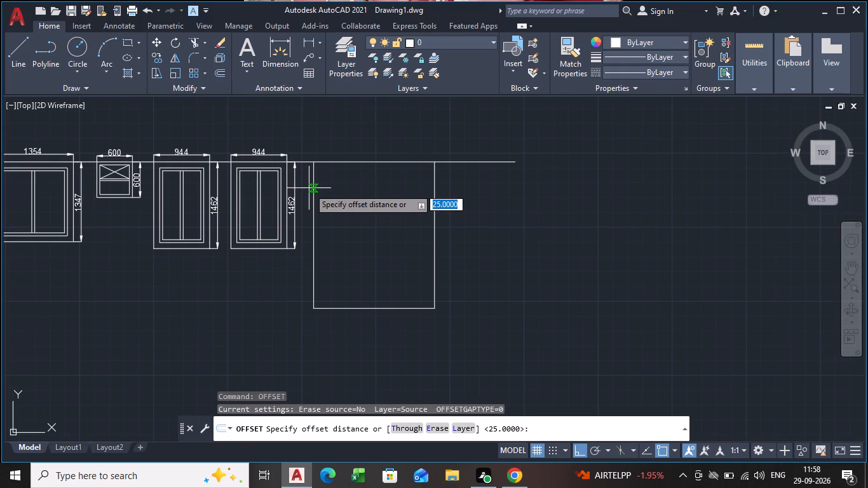
key("1")
type("00")
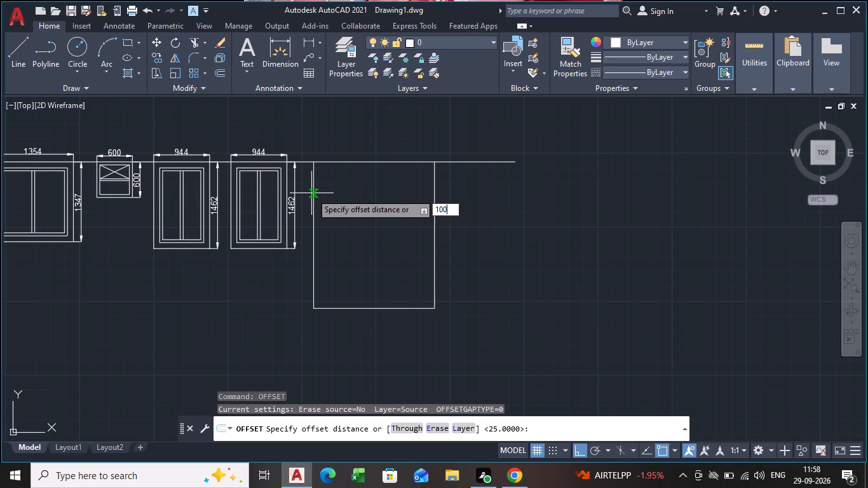
key("Return")
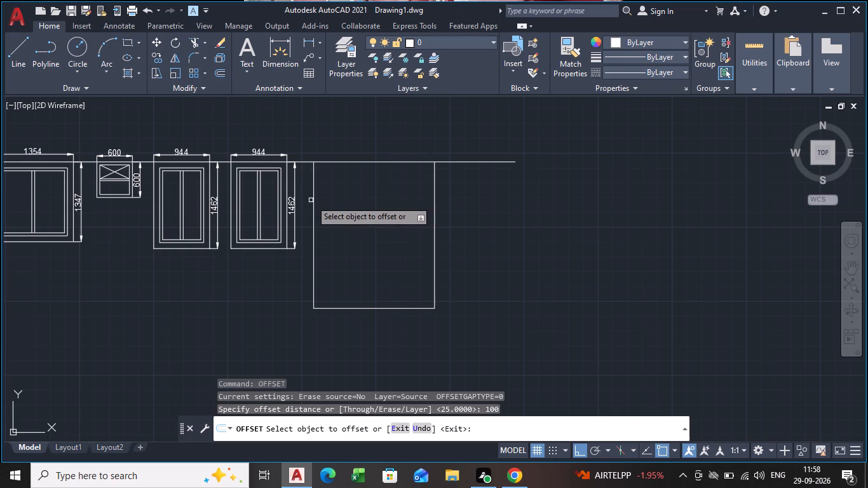
left_click(313, 201)
left_click(332, 206)
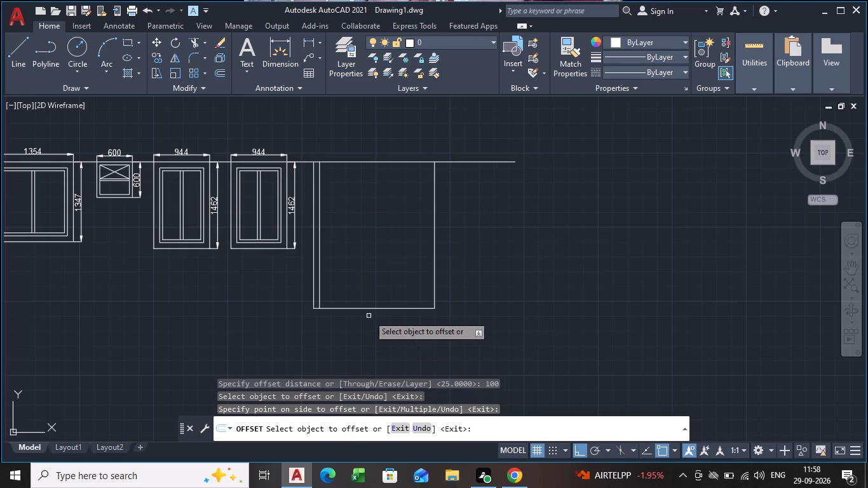
left_click(367, 310)
left_click(367, 292)
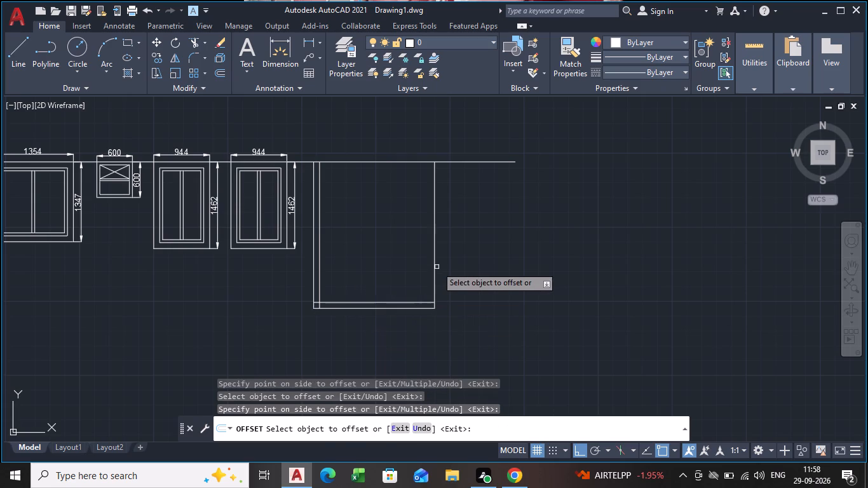
left_click(434, 254)
left_click(410, 243)
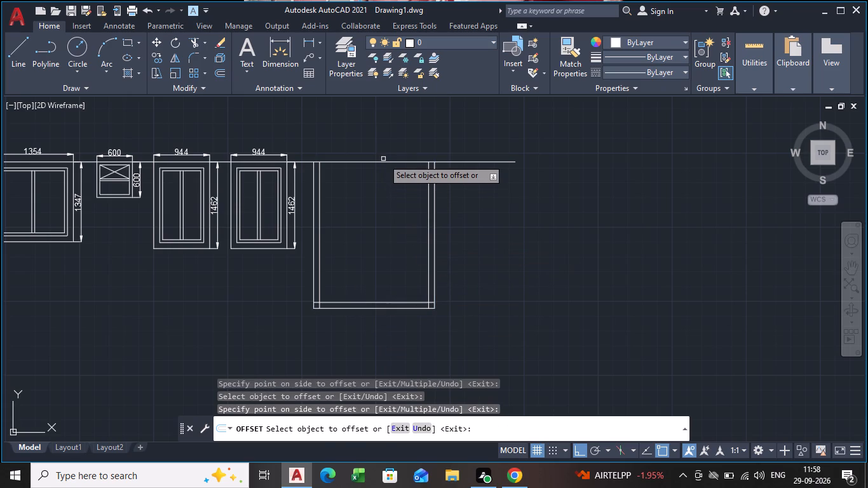
left_click(385, 163)
left_click(388, 180)
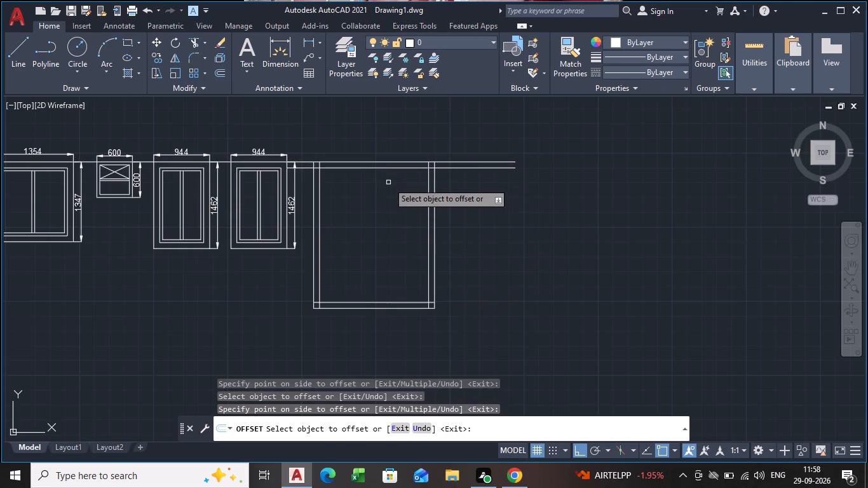
key("space")
Offset the ninth unit's four inner frame lines a further 50 mm inward.
key("o")
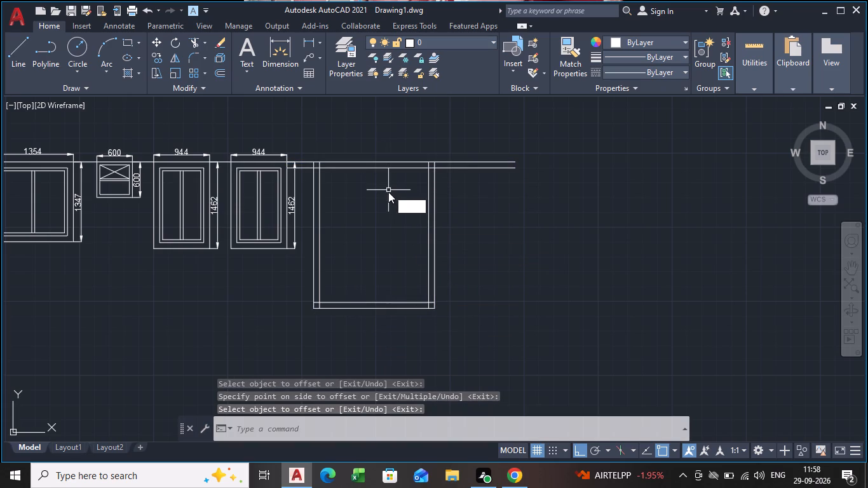
key("f")
key("Return")
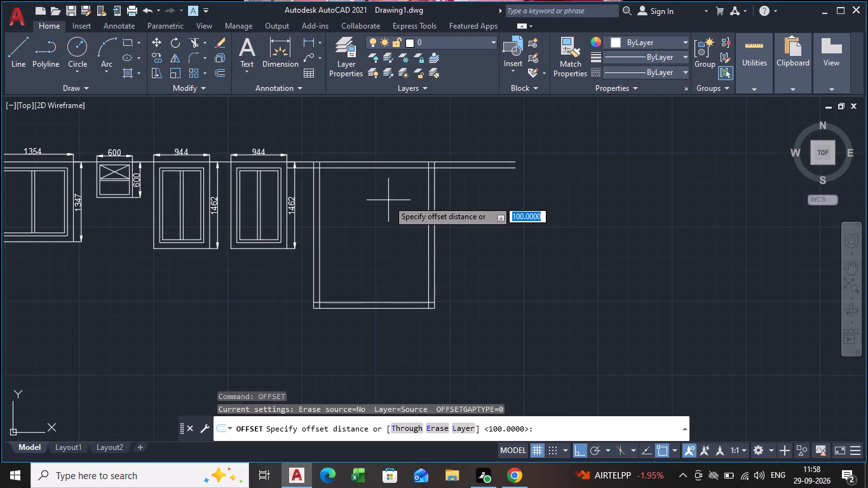
key("5")
key("0")
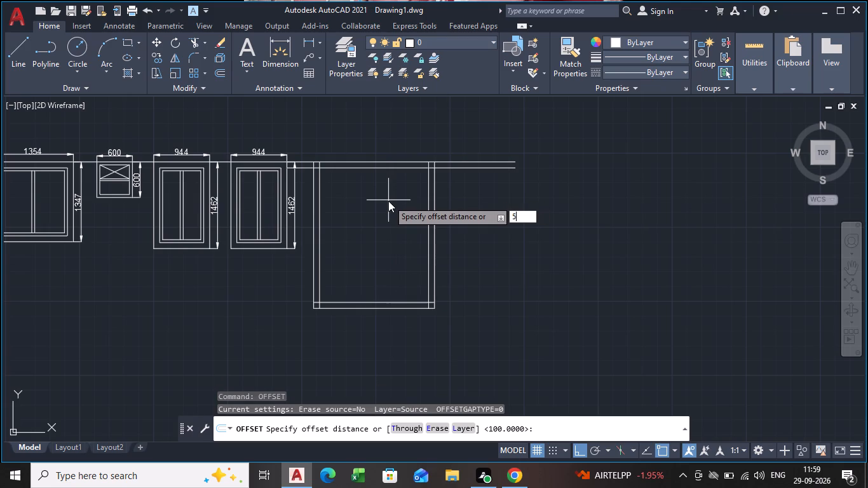
key("Return")
left_click(320, 231)
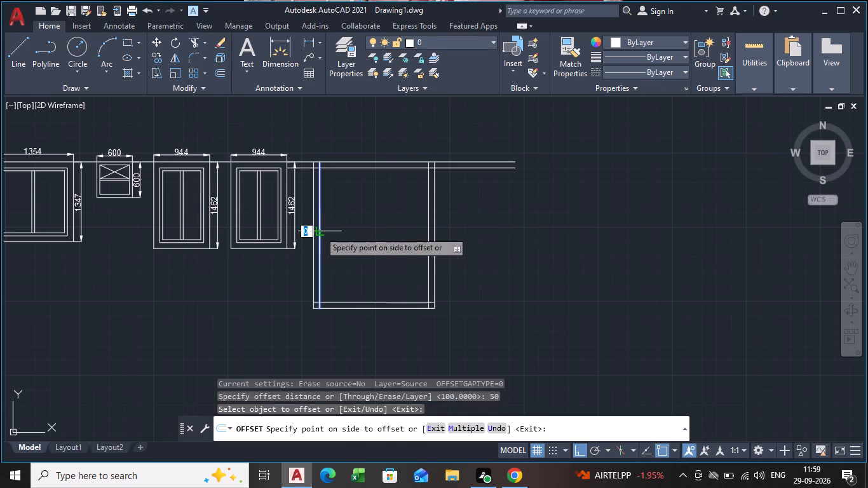
left_click(331, 234)
left_click(344, 168)
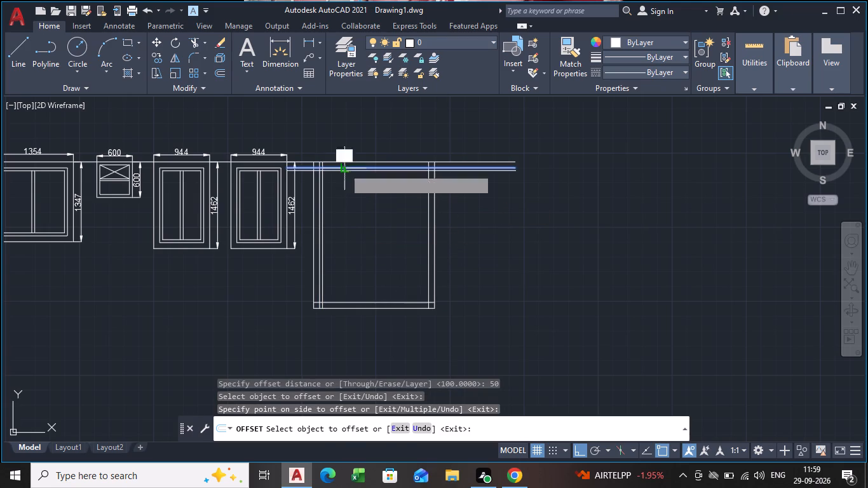
left_click(348, 177)
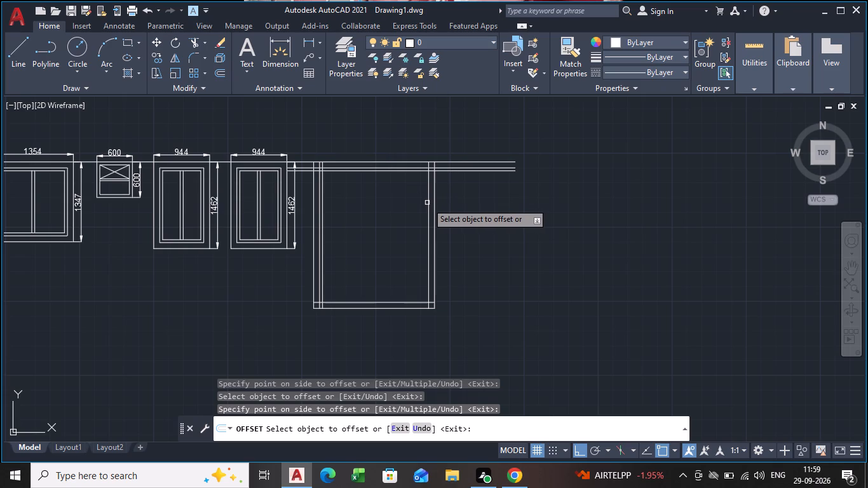
left_click(427, 203)
left_click(417, 202)
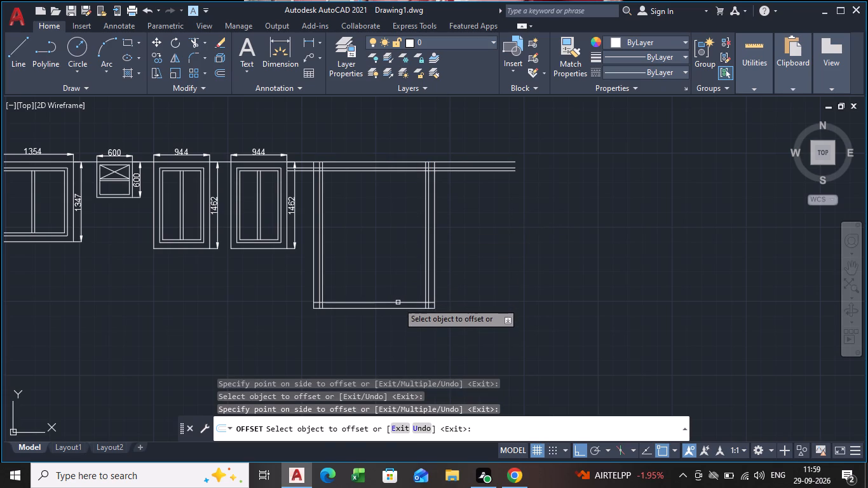
left_click(398, 302)
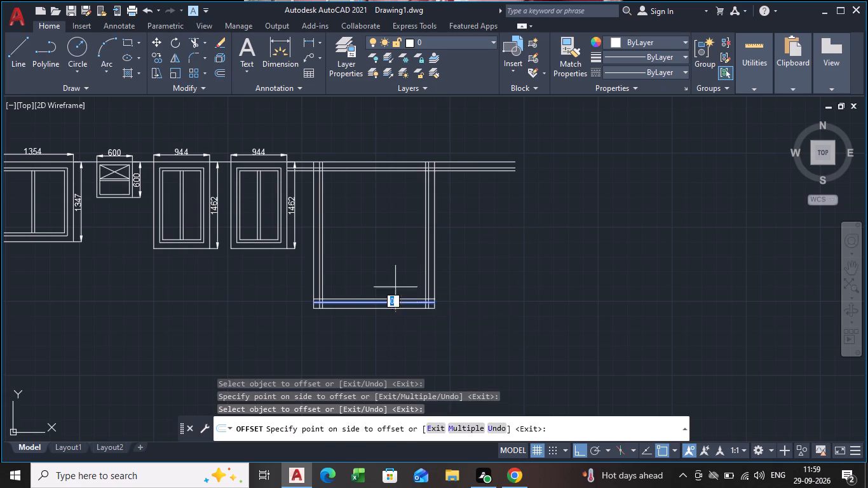
left_click(393, 277)
key("space")
Trim the two horizontal offset lines in the gap between the eighth and ninth units.
scroll(383, 241, "up", 1)
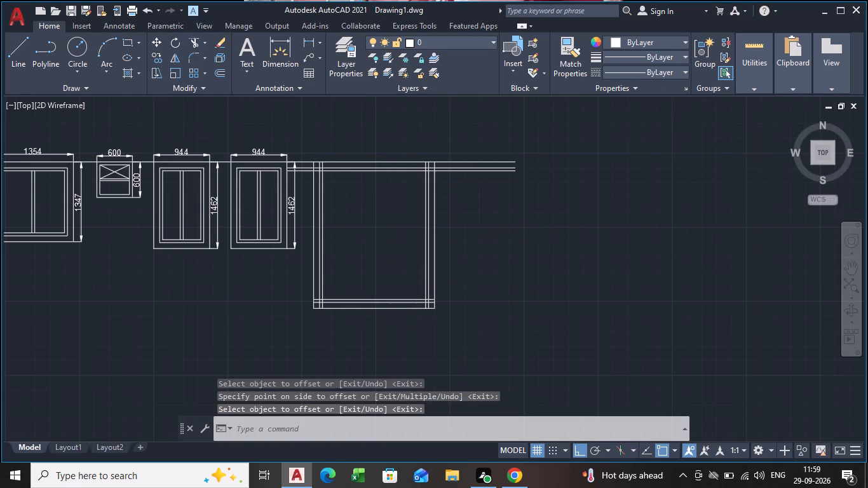
type("tr")
key("Return")
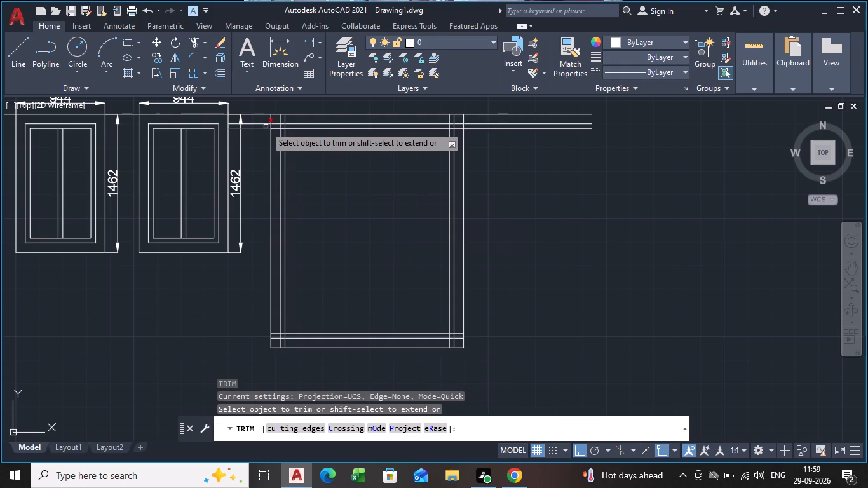
left_click(259, 120)
left_click(260, 140)
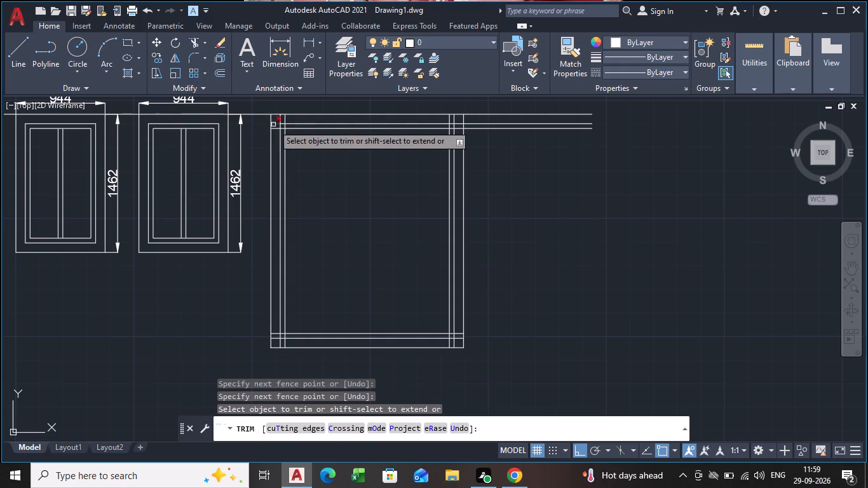
Trim the overlapping line ends at the top-left corner of the ninth unit's two inner frames.
scroll(273, 125, "up", 3)
left_click(275, 113)
left_click(281, 158)
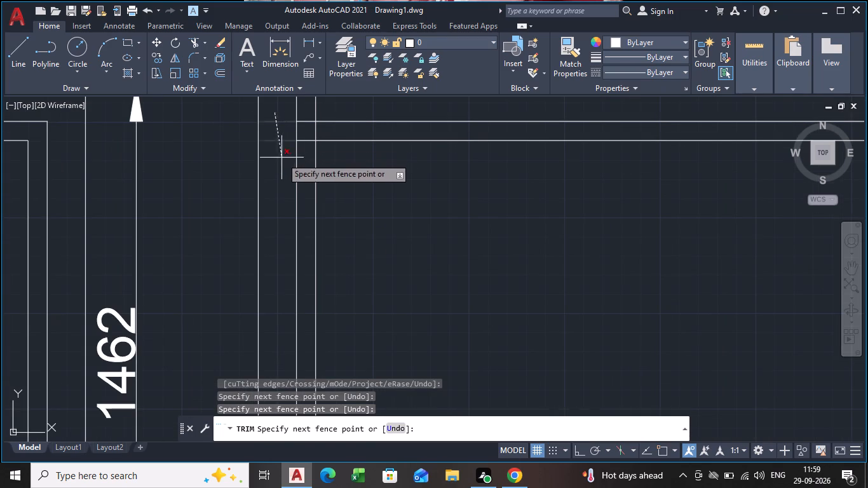
left_click(286, 111)
left_click(319, 111)
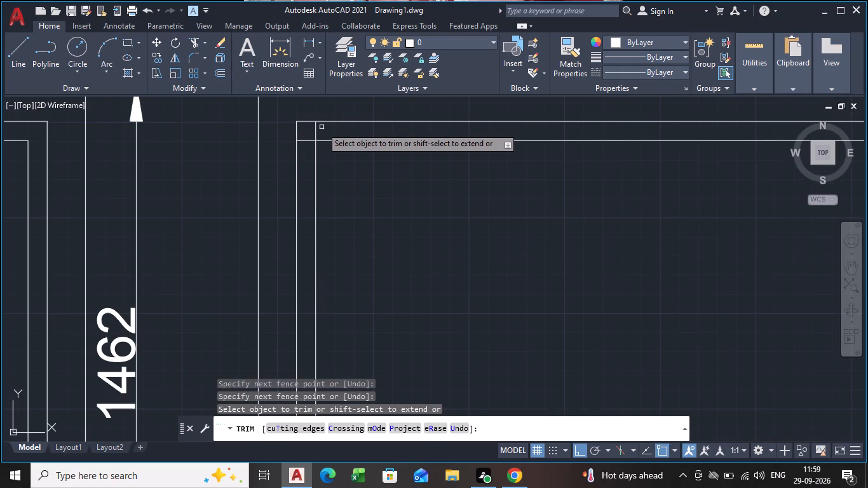
left_click(314, 130)
left_click(309, 140)
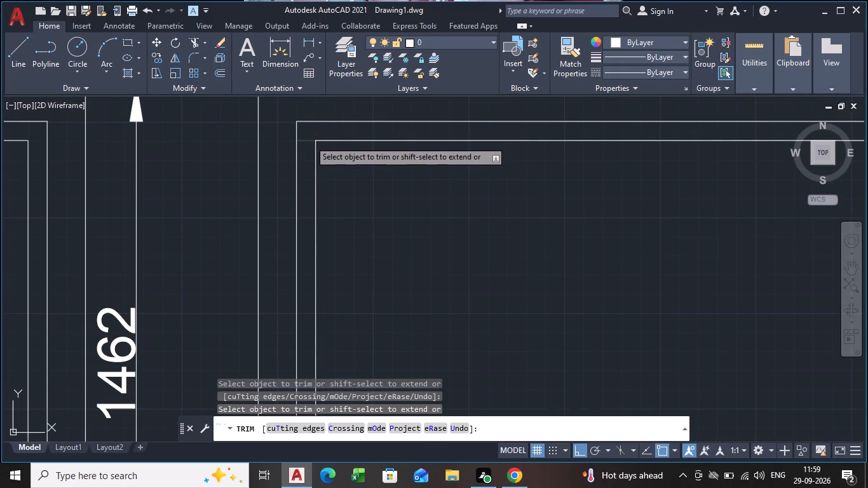
Trim the overlapping line ends at the top-right corner of the ninth unit's two inner frames.
scroll(372, 159, "down", 3)
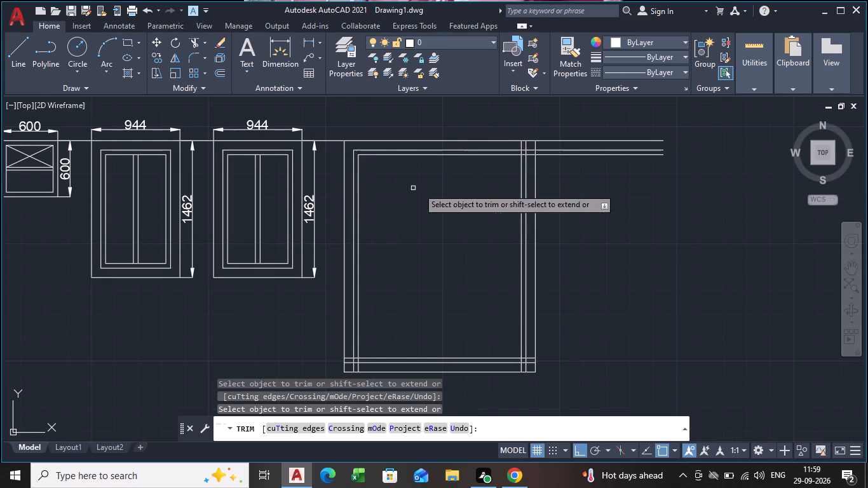
scroll(527, 147, "up", 2)
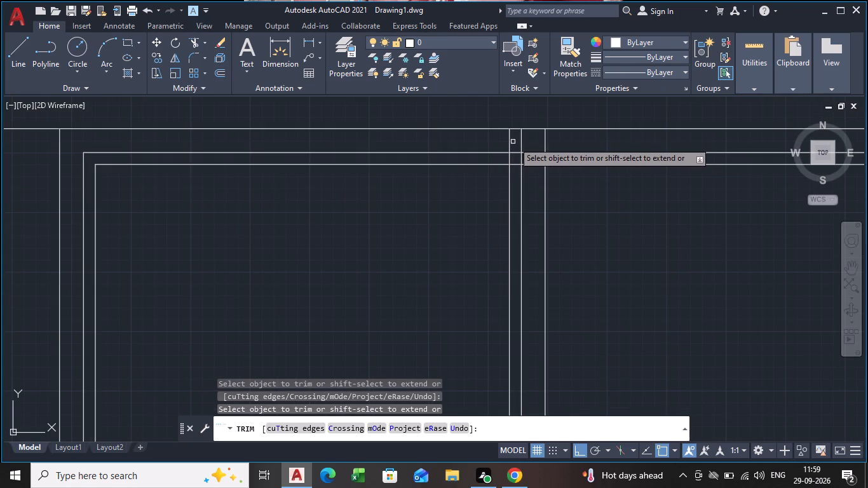
left_click(510, 140)
left_click(520, 140)
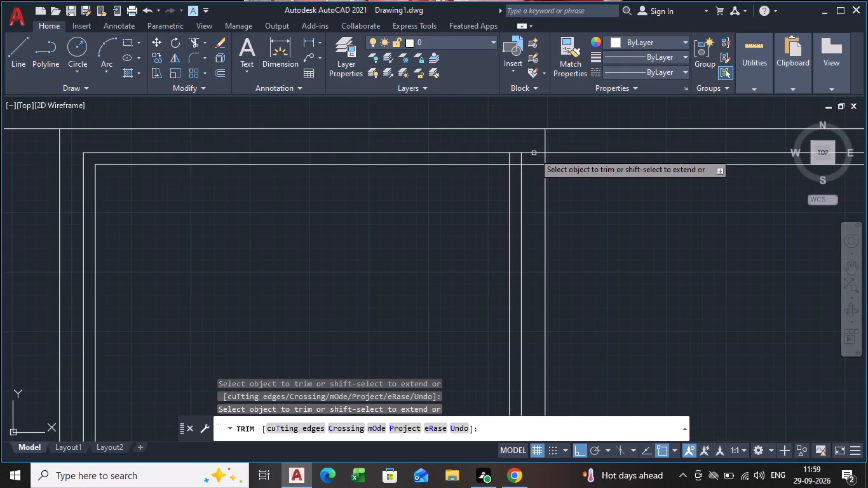
left_click(534, 153)
left_click(535, 163)
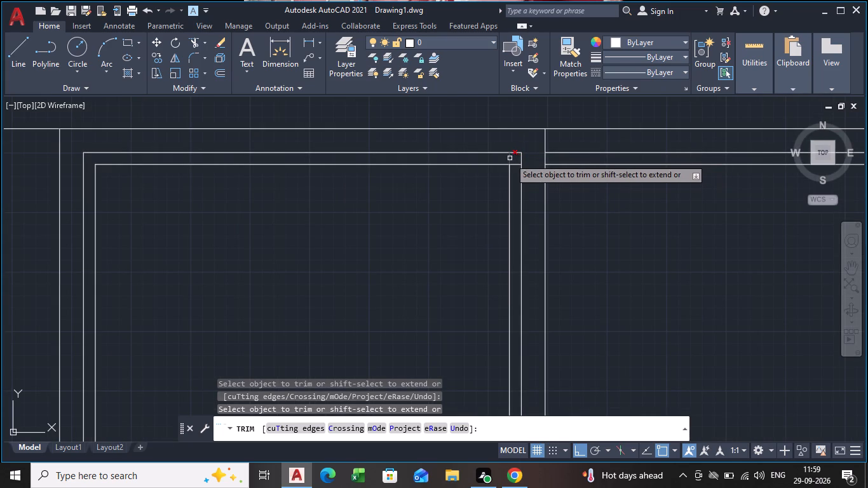
left_click(510, 158)
left_click(517, 165)
Trim the overlapping line ends at the bottom-left corner of the ninth unit's two inner frames.
scroll(423, 226, "down", 1)
middle_click_drag(420, 280, 417, 184)
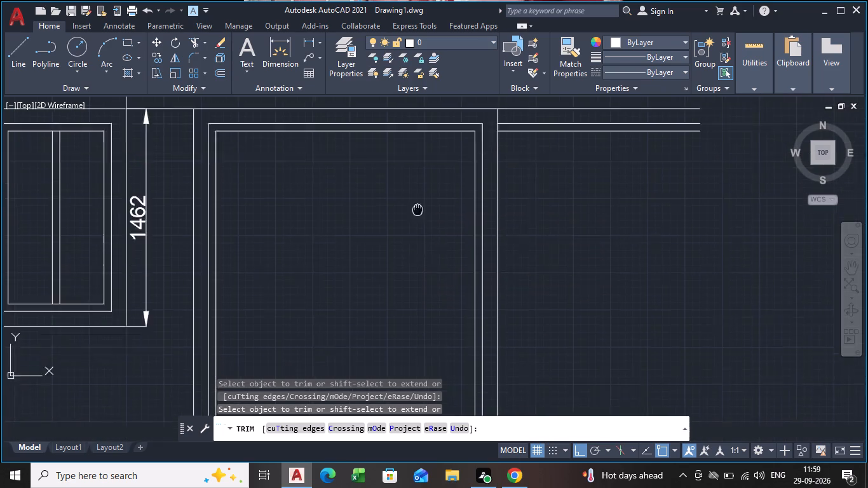
middle_click_drag(417, 184, 409, 123)
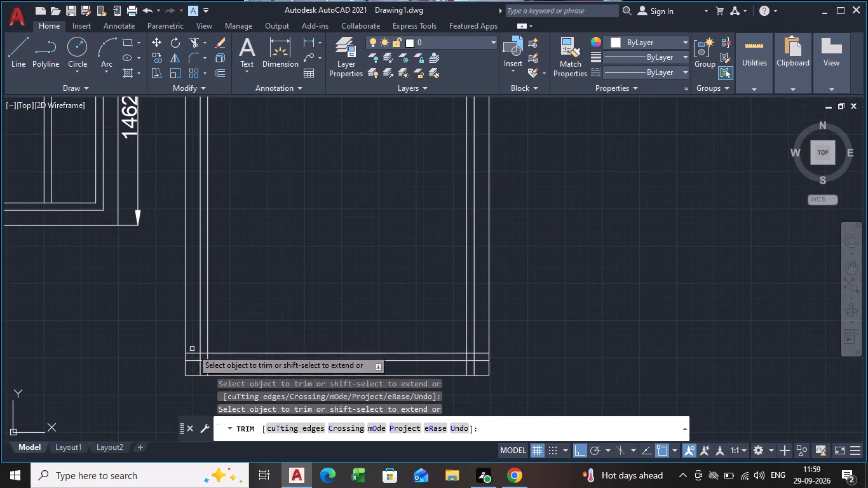
left_click(191, 345)
left_click(194, 361)
left_click(195, 363)
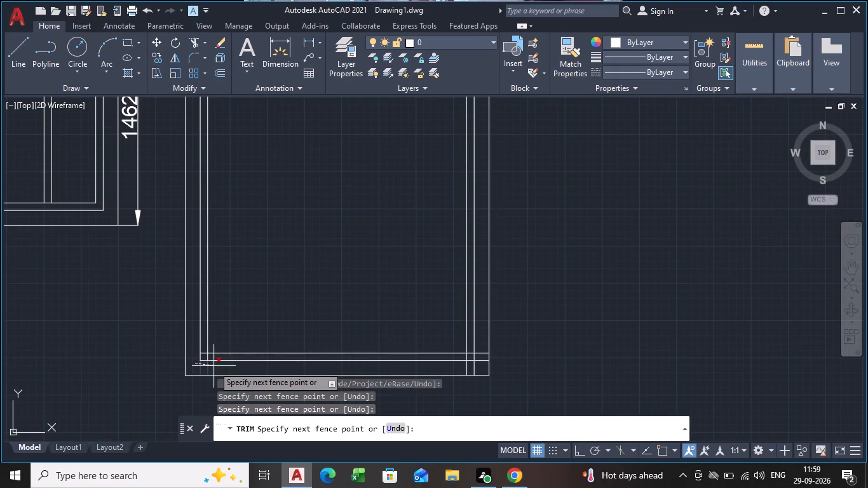
left_click(214, 366)
left_click(203, 355)
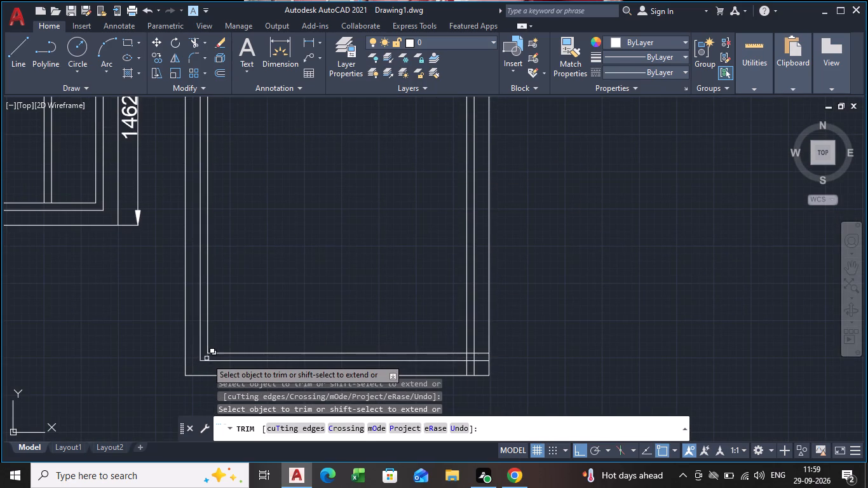
left_click(207, 358)
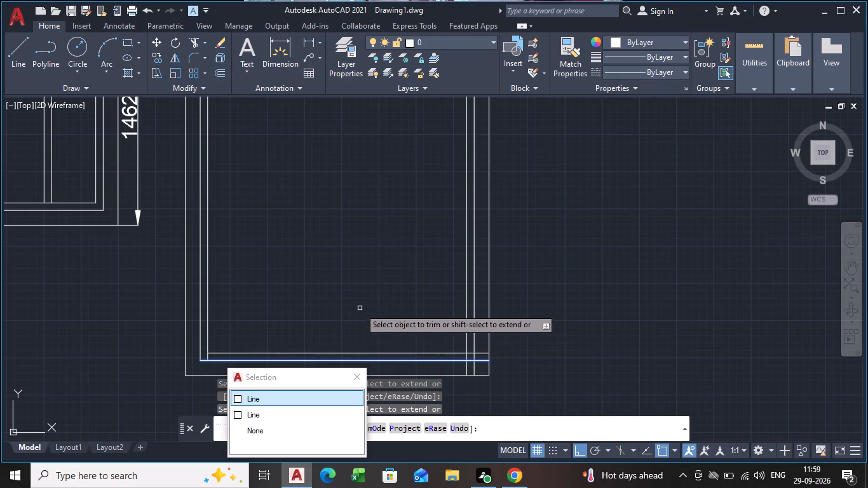
key("Escape")
scroll(214, 360, "up", 1)
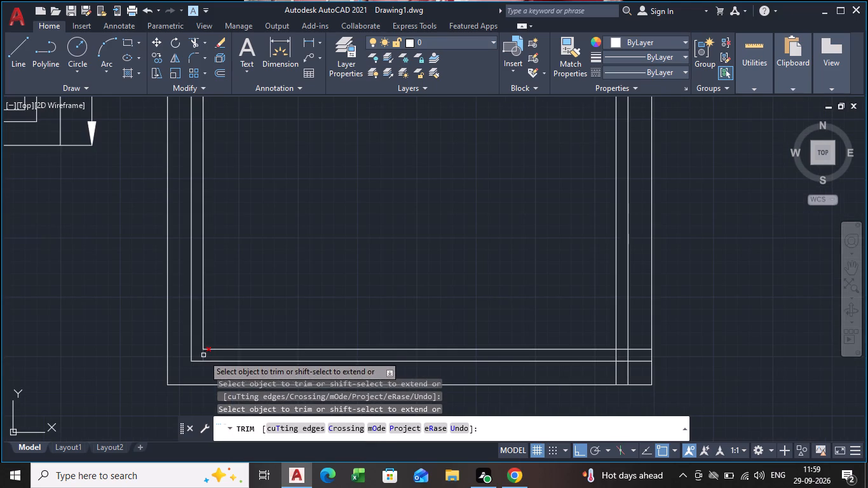
left_click(203, 355)
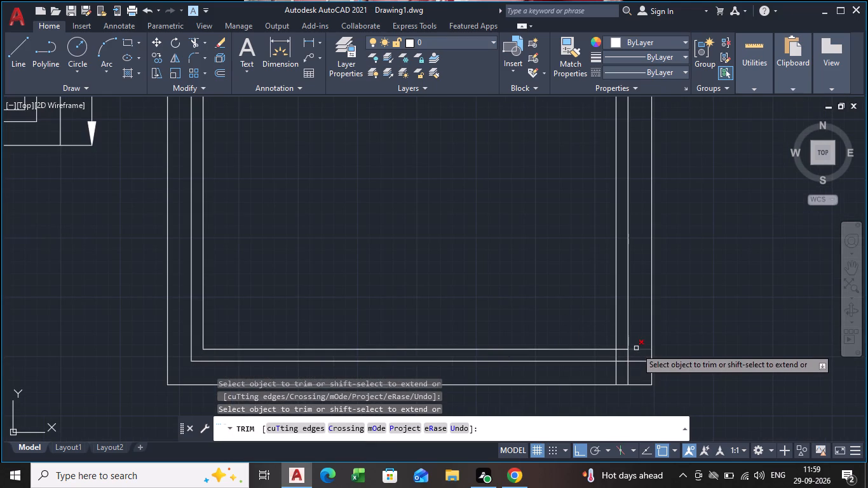
Trim the overlapping line ends at the bottom-right corner of the ninth unit's two inner frames.
left_click(636, 348)
left_click(642, 360)
left_click(628, 370)
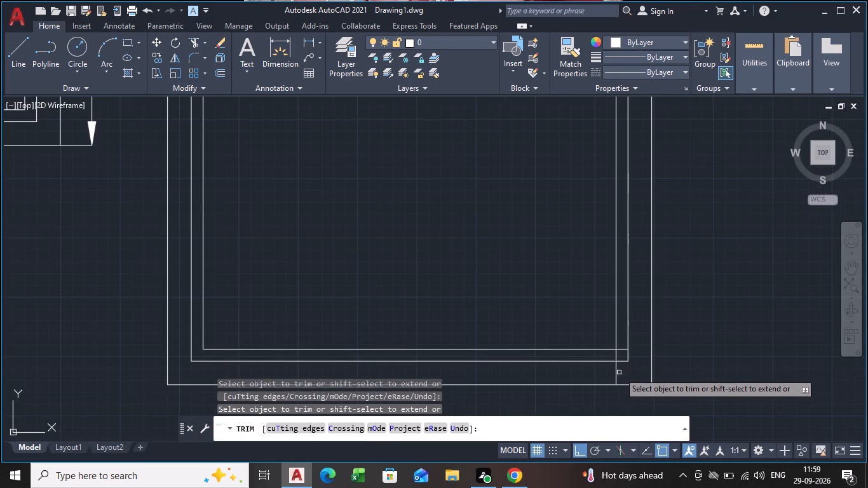
left_click(616, 372)
left_click(615, 358)
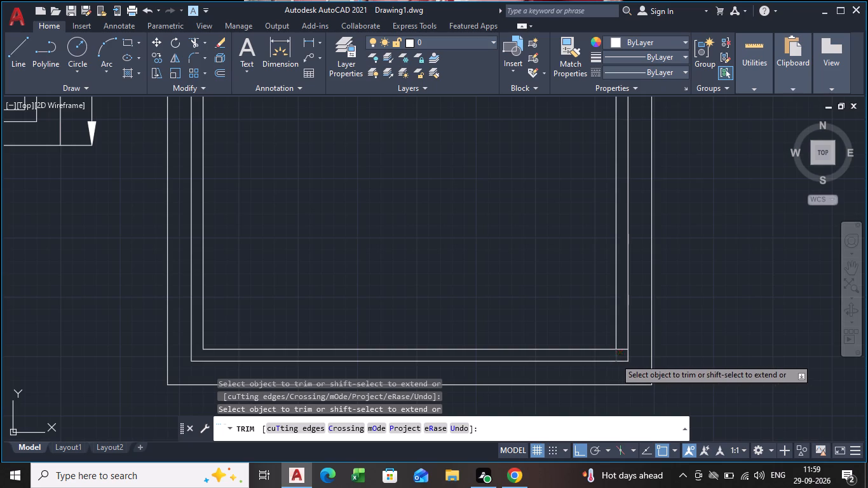
left_click(621, 351)
scroll(631, 351, "down", 1)
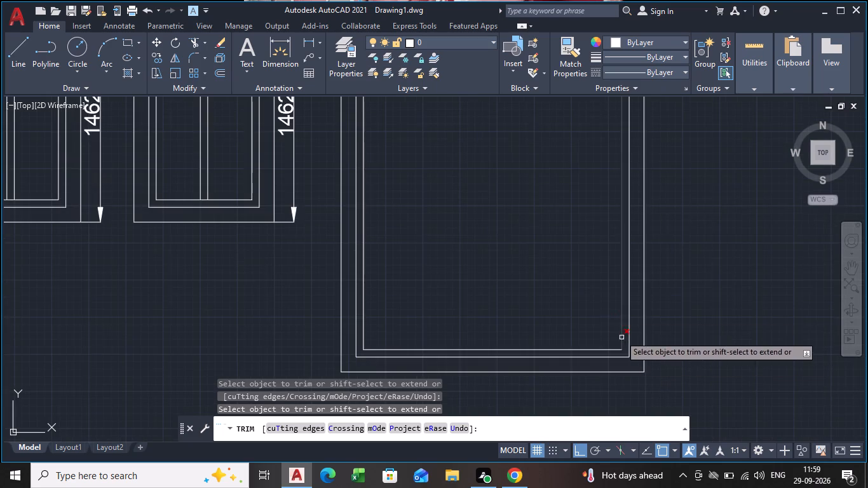
middle_click_drag(513, 204, 527, 309)
scroll(527, 309, "down", 2)
middle_click_drag(527, 309, 506, 291)
key("space")
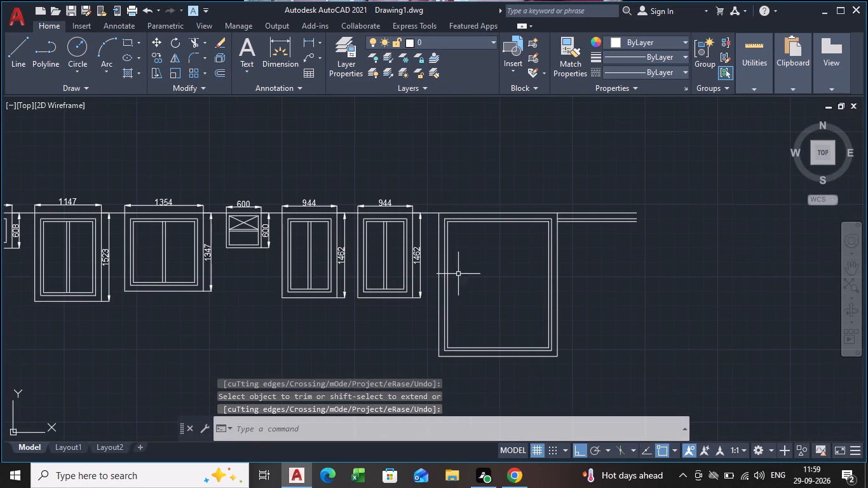
Measure the clear width and height inside the ninth unit's innermost frame.
scroll(455, 233, "up", 1)
middle_click_drag(487, 269, 441, 215)
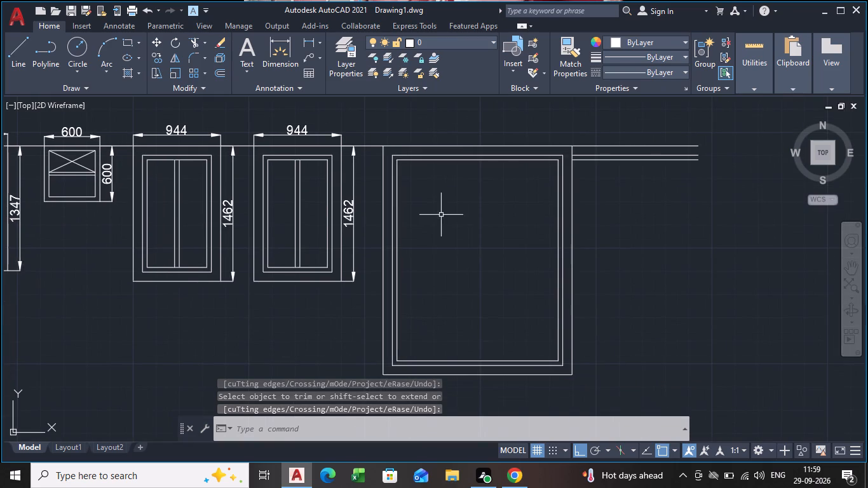
left_click(747, 41)
left_click(765, 98)
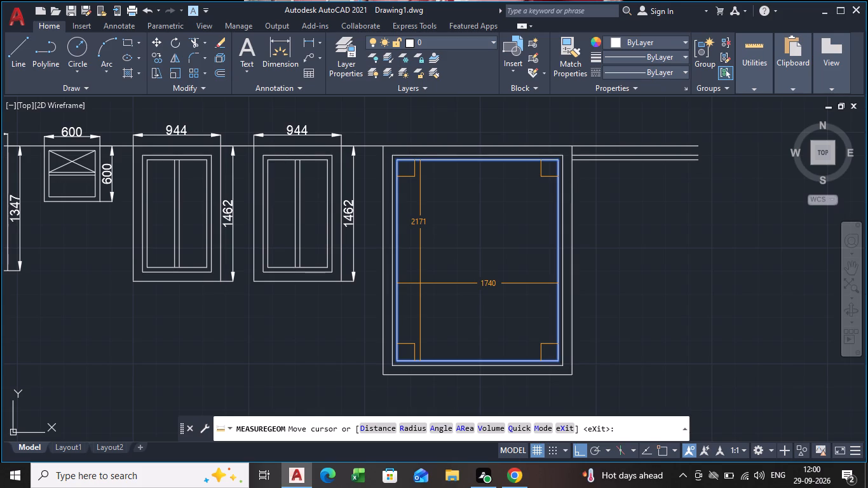
key("Escape")
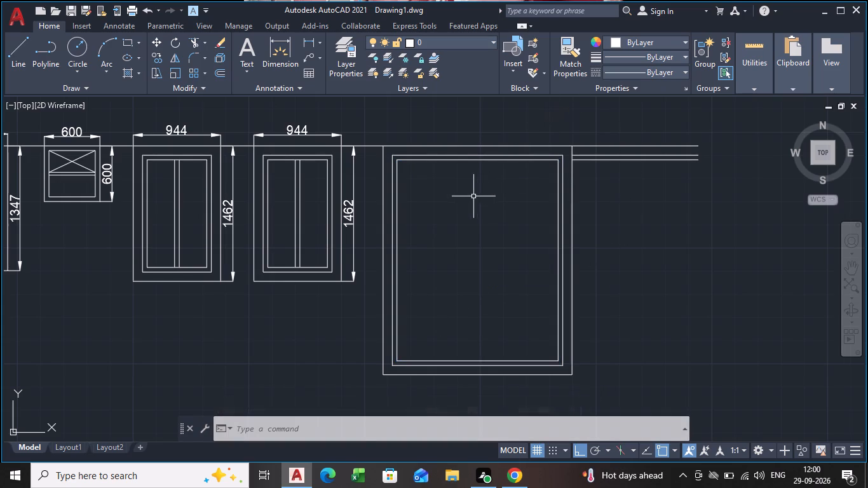
Offset the innermost frame's left line inward by 580, and offset the resulting line another 580 to the right.
scroll(429, 191, "up", 1)
scroll(450, 246, "down", 1)
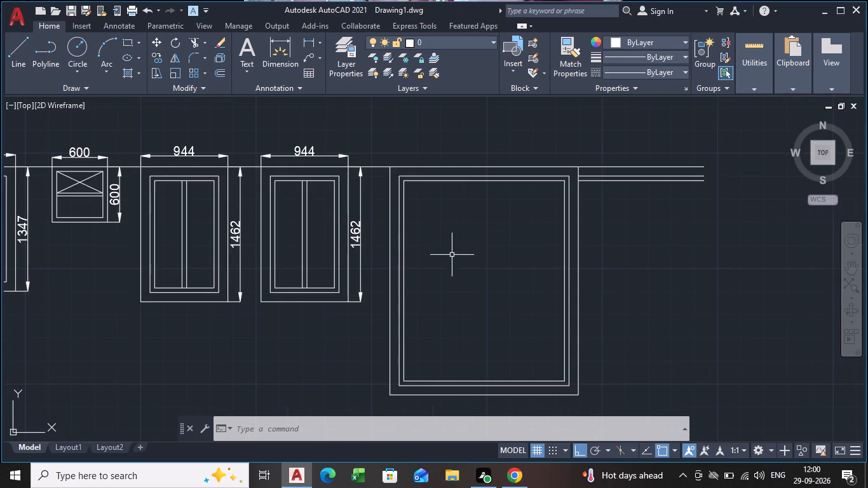
middle_click_drag(452, 255, 409, 179)
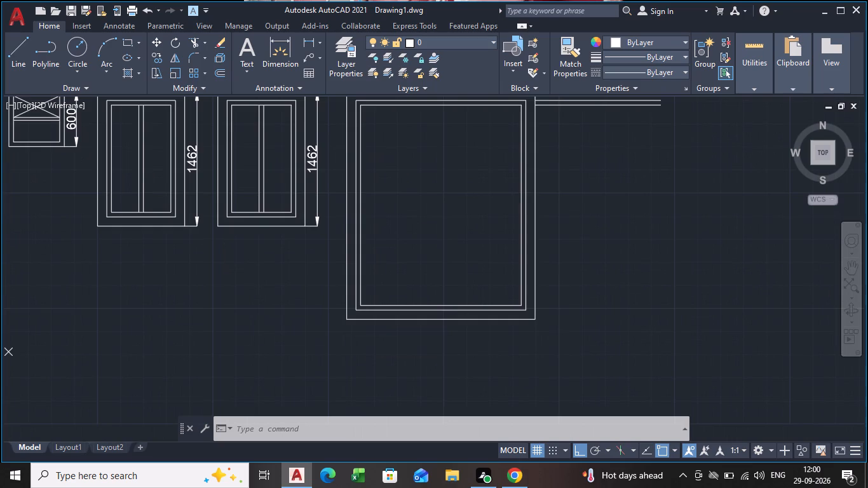
key("o")
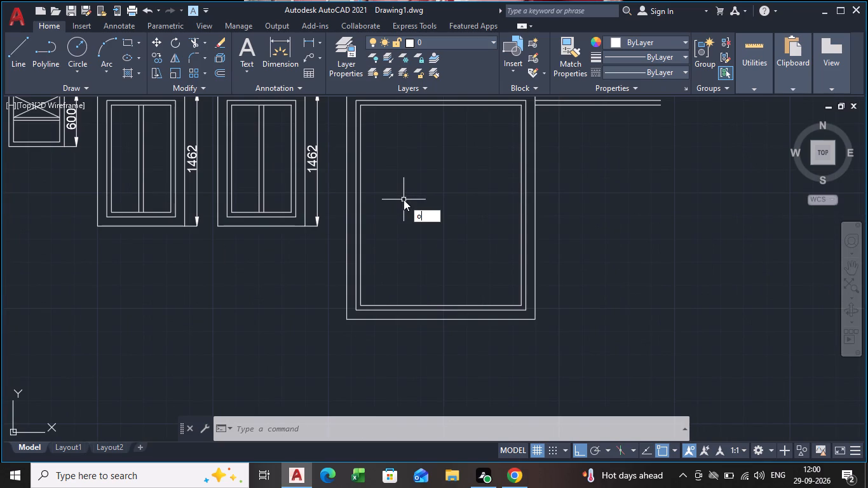
key("f")
key("Return")
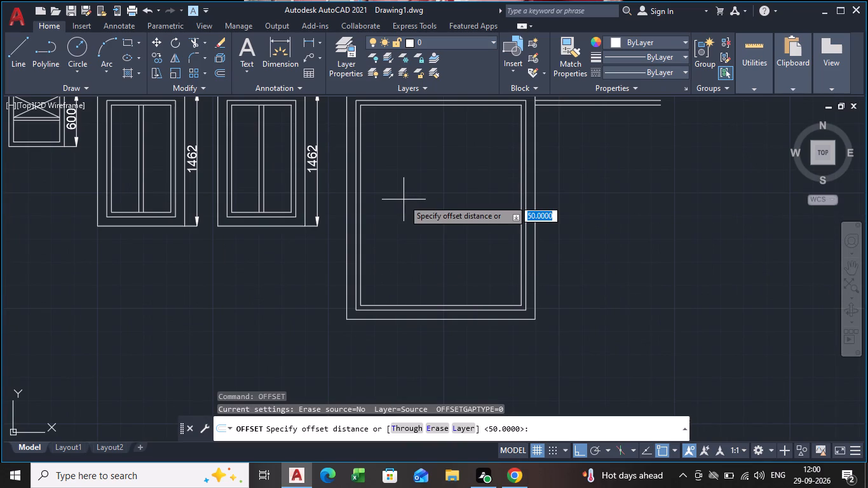
type("580")
key("Return")
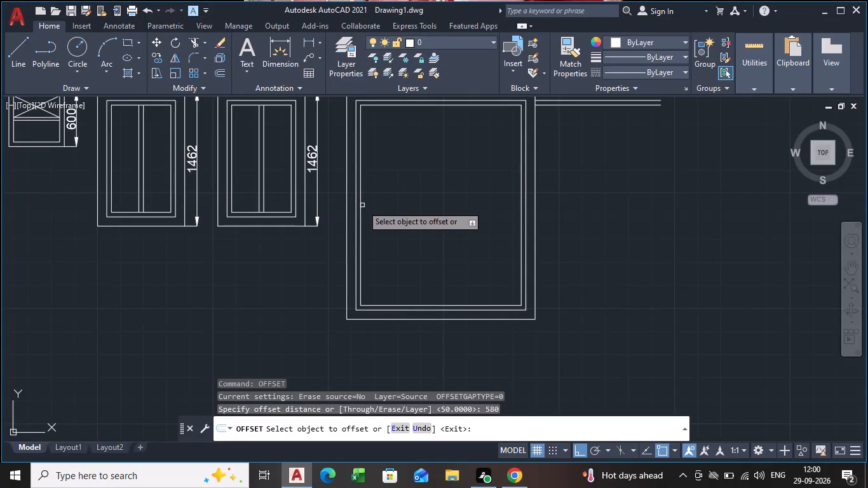
left_click(360, 205)
left_click(402, 213)
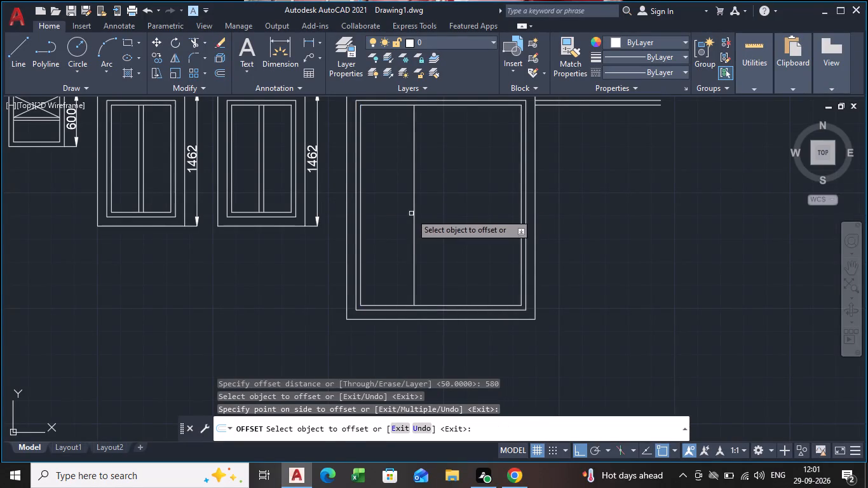
left_click(415, 213)
left_click(442, 213)
key("space")
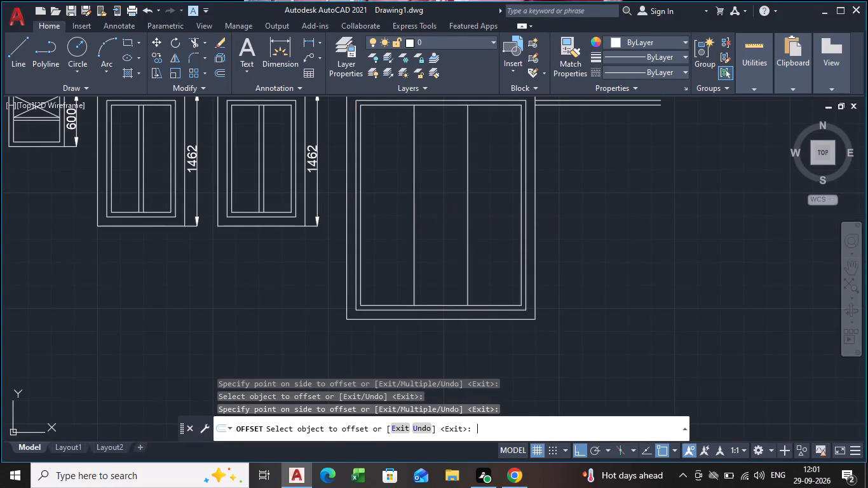
Offset the ninth unit's left division line by 25 to both sides.
key("o")
key("f")
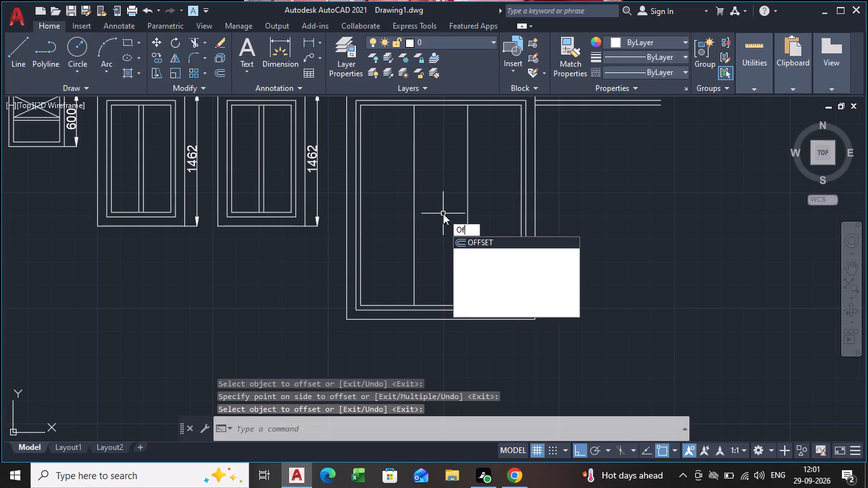
key("Return")
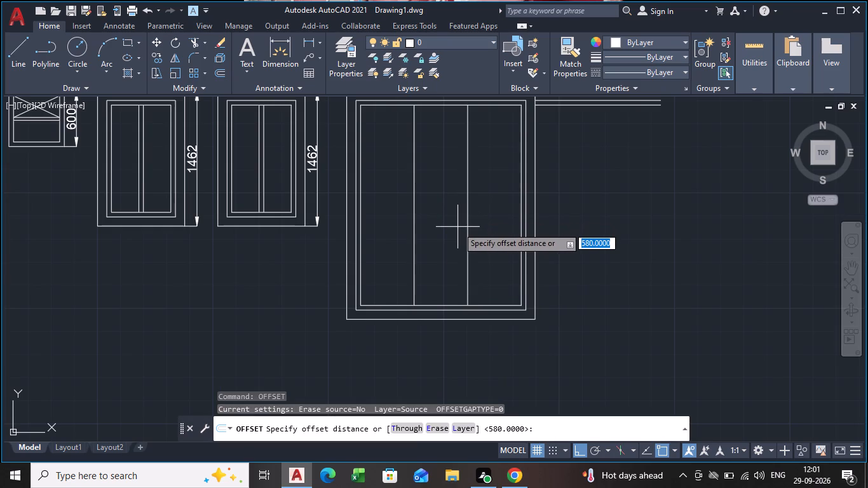
type("50")
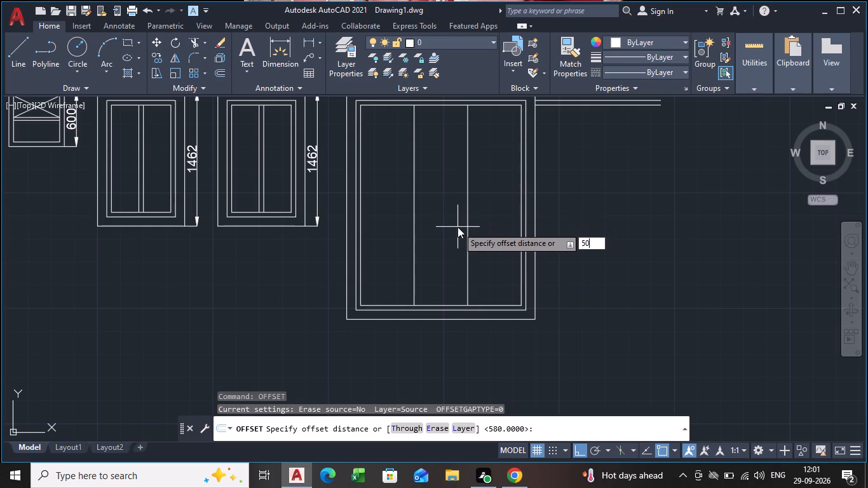
key("BackSpace")
key("BackSpace")
type("25")
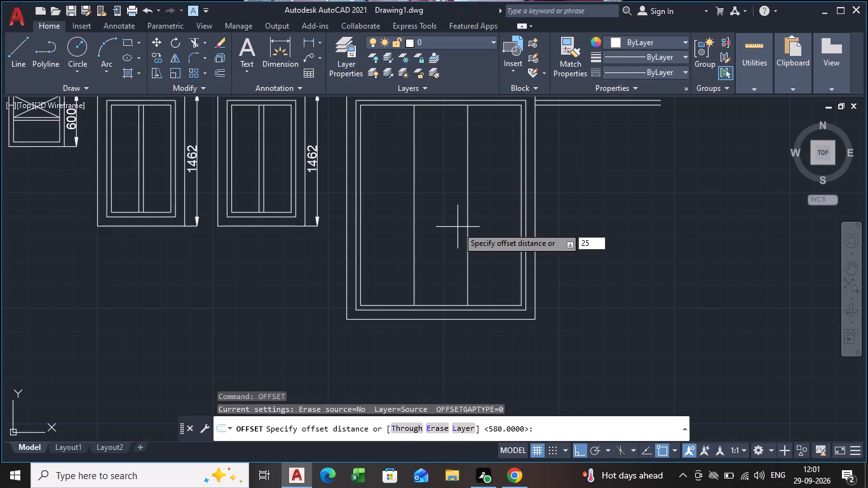
key("Return")
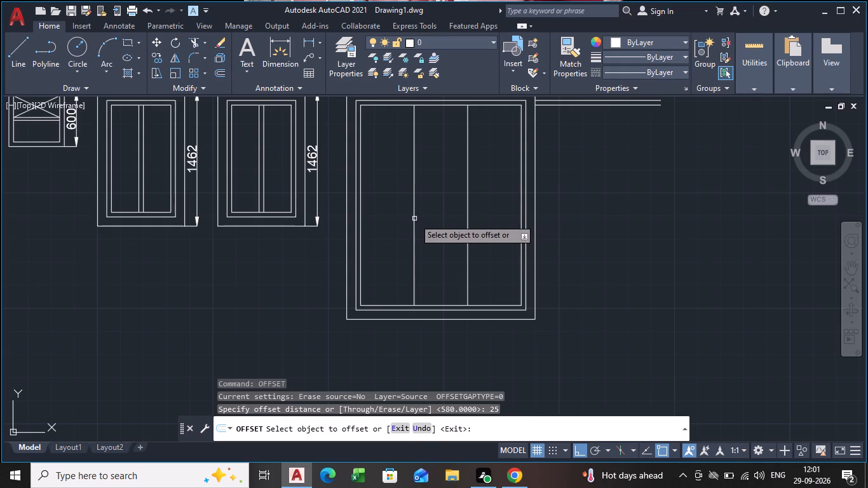
left_click(414, 219)
left_click(426, 220)
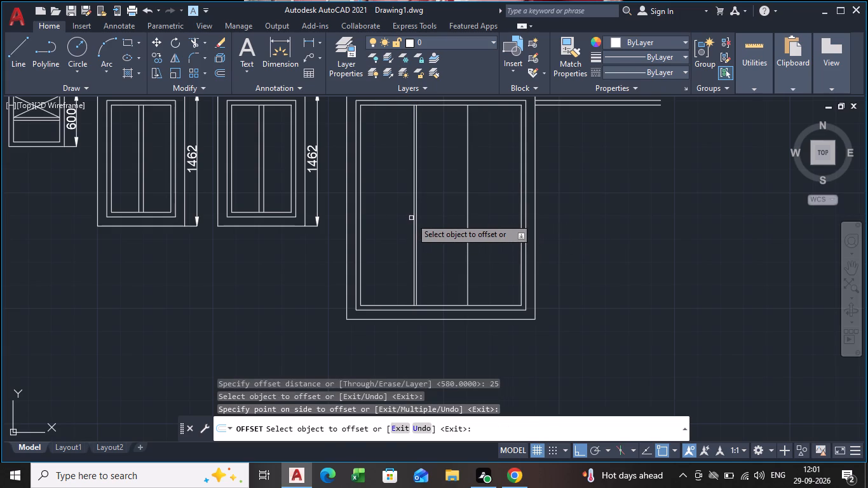
left_click(412, 218)
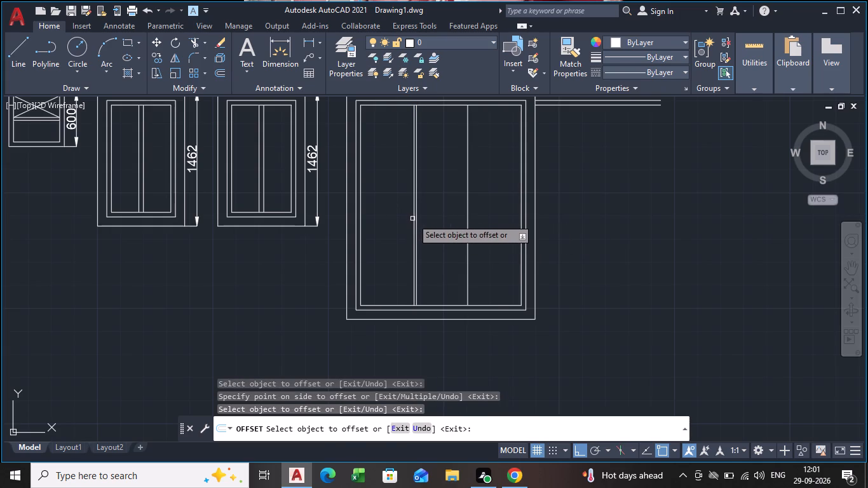
left_click(412, 219)
left_click(400, 213)
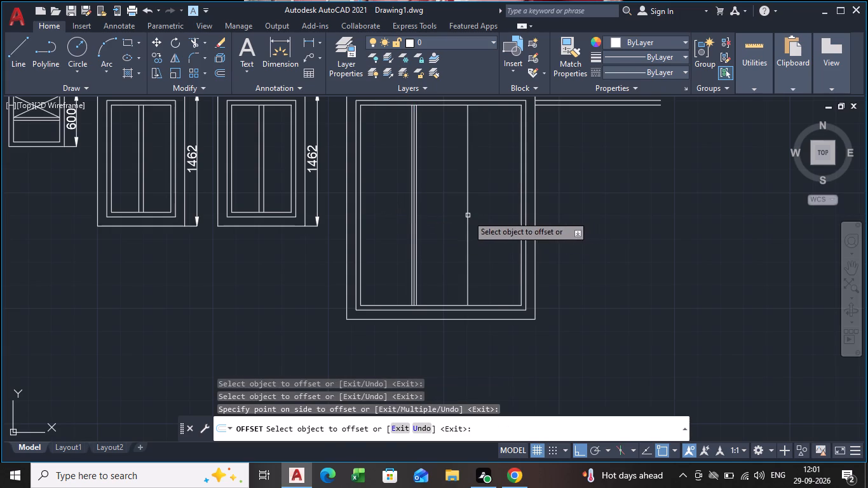
Offset the ninth unit's right division line by 25 to both sides.
left_click(468, 215)
left_click(484, 217)
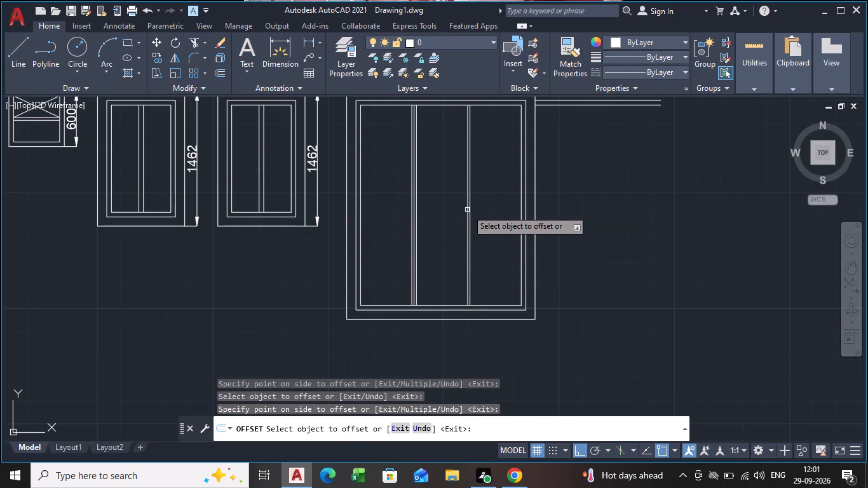
left_click(468, 210)
left_click(460, 207)
key("space")
Delete the centre line of each of the two vertical dividers in the ninth unit.
scroll(470, 221, "up", 1)
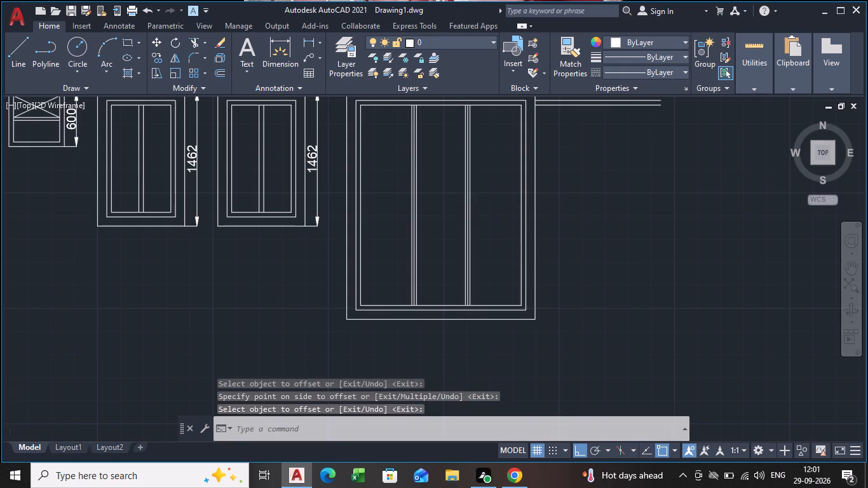
scroll(470, 221, "up", 1)
left_click(463, 217)
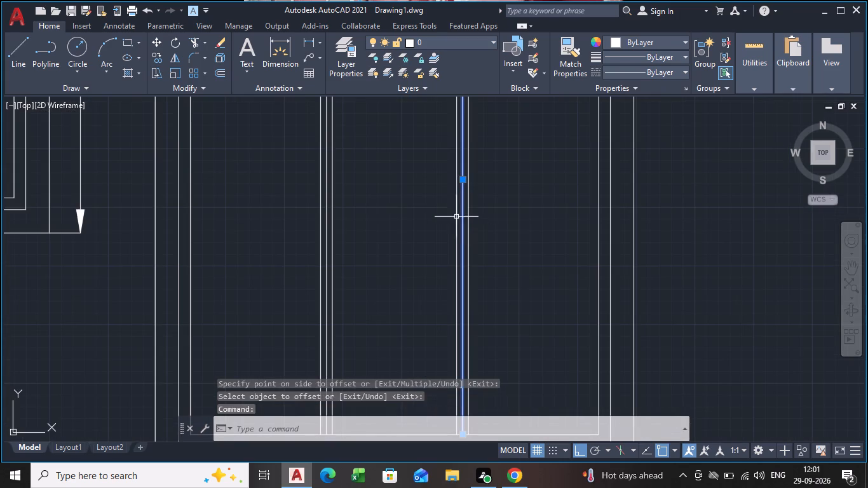
key("Delete")
left_click(327, 245)
key("Delete")
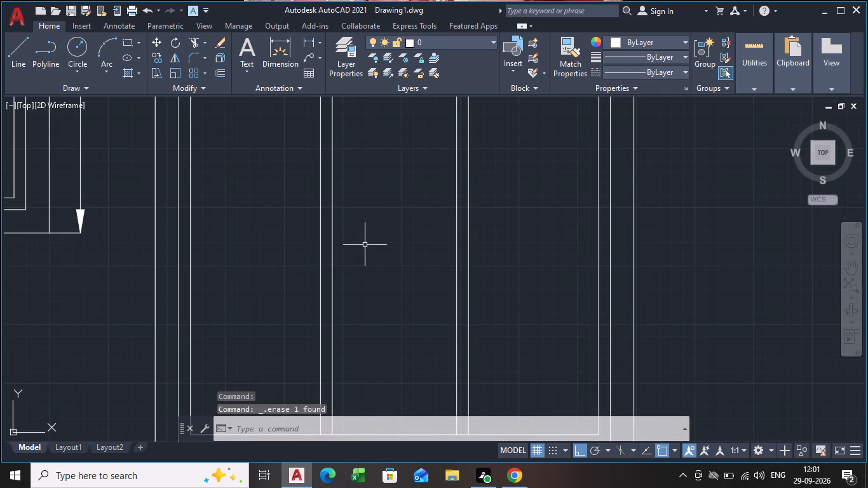
Add a linear dimension for the ninth unit's overall width, placed just above the top line.
scroll(366, 244, "down", 3)
middle_click_drag(399, 183, 398, 184)
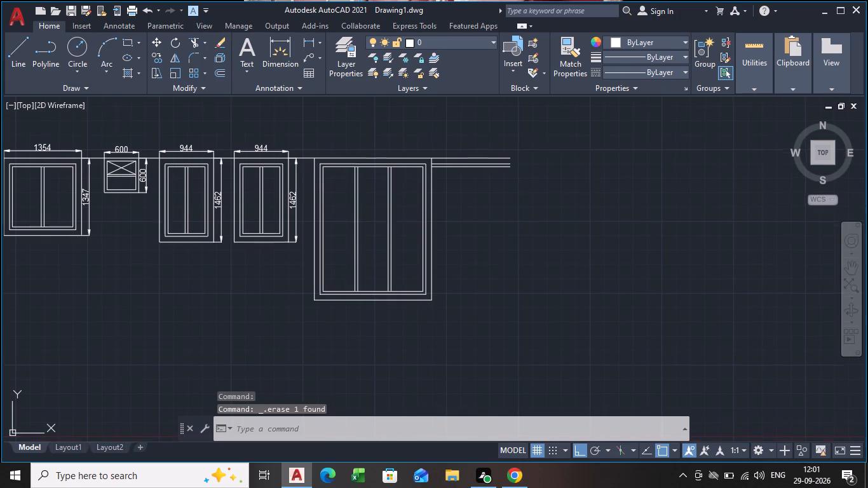
middle_click_drag(398, 184, 393, 209)
scroll(374, 217, "up", 1)
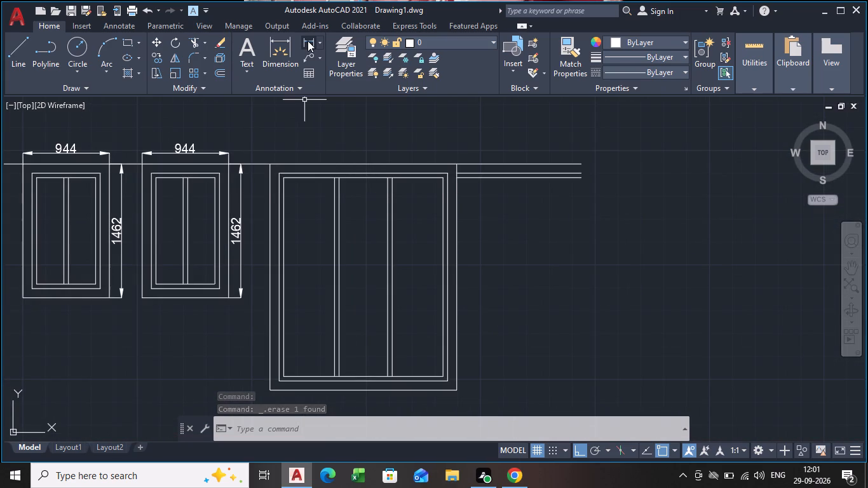
left_click(308, 41)
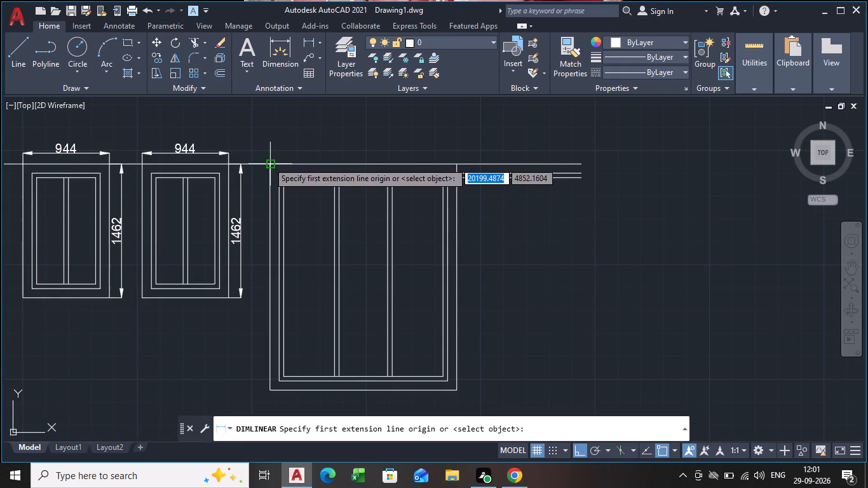
left_click(268, 162)
left_click(459, 166)
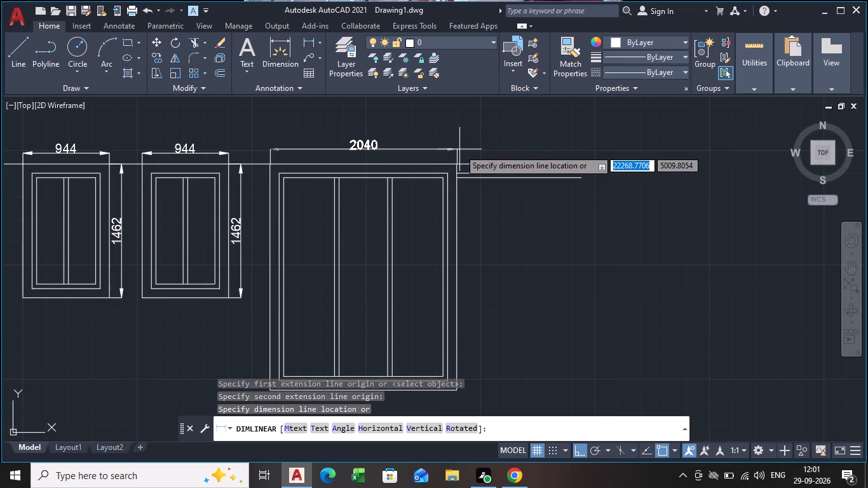
left_click(459, 151)
Add a linear dimension for the ninth unit's overall height, placed just outside its right edge.
key("space")
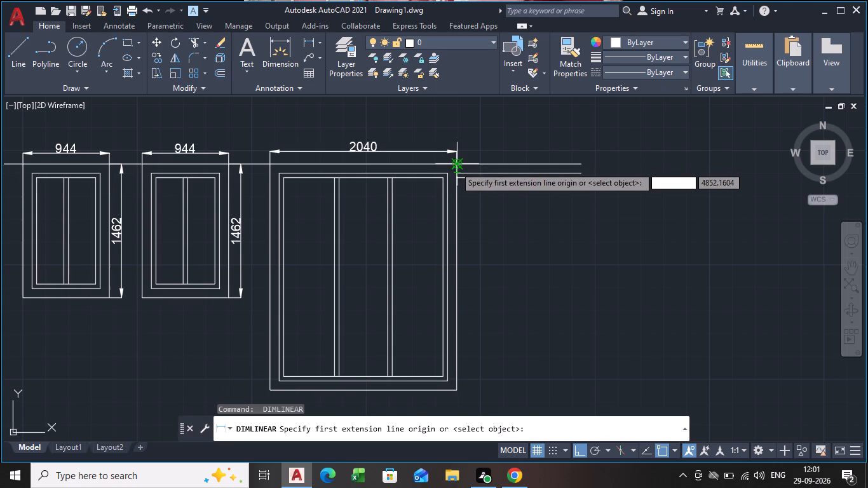
left_click(455, 166)
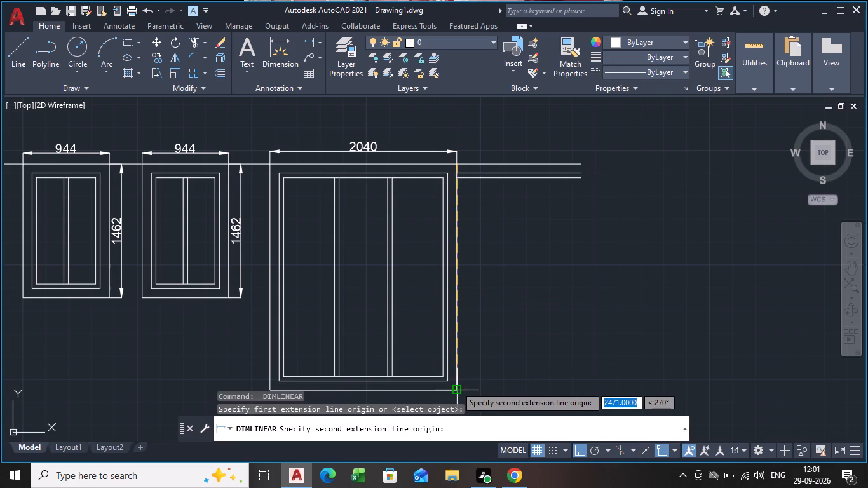
left_click(456, 386)
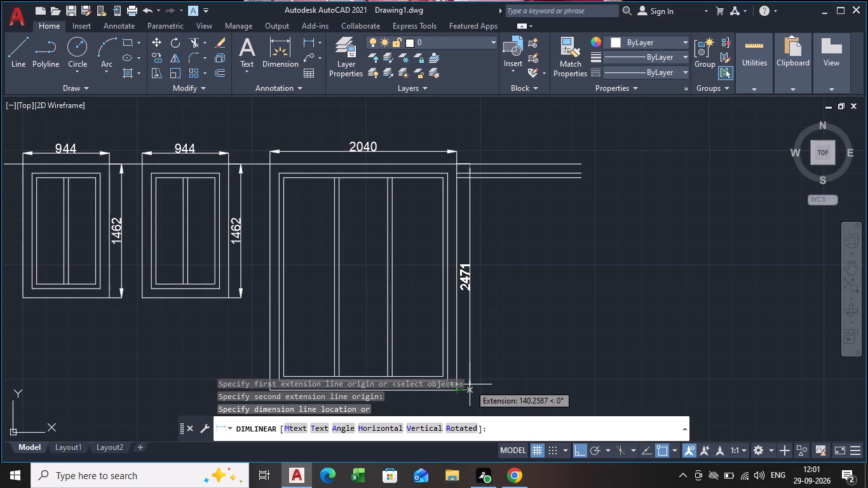
left_click(471, 384)
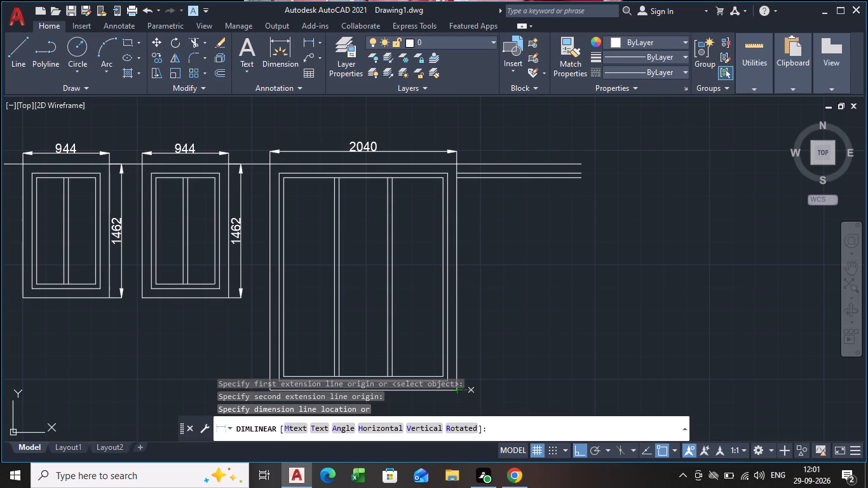
Copy the 600 by 600 cross-braced unit with its dimensions from its top-left corner to the top line just beyond the ninth unit.
scroll(511, 226, "down", 2)
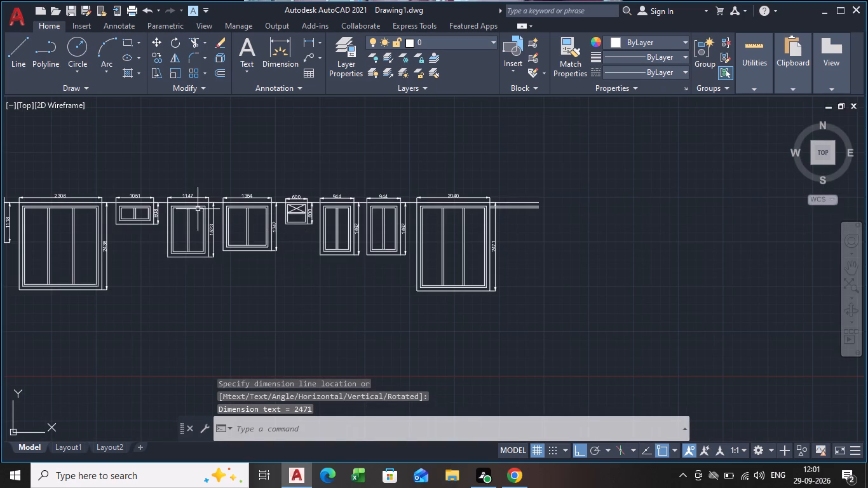
scroll(294, 199, "up", 3)
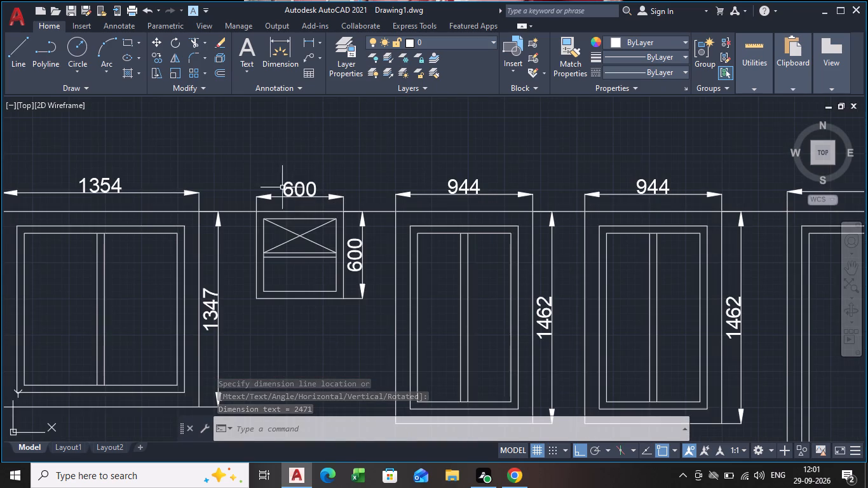
left_click(235, 166)
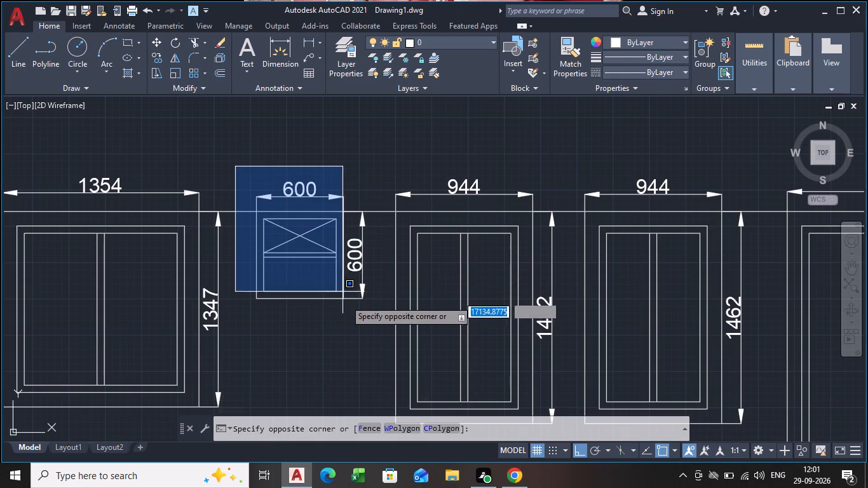
left_click(374, 322)
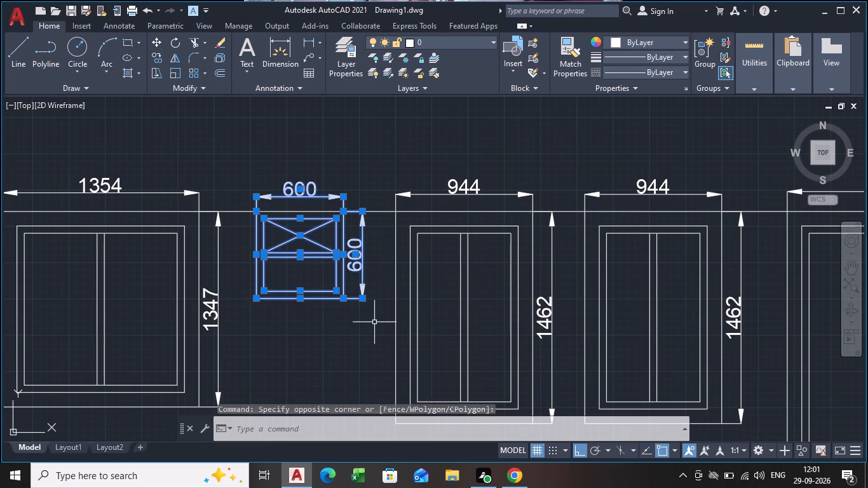
type("co")
key("Return")
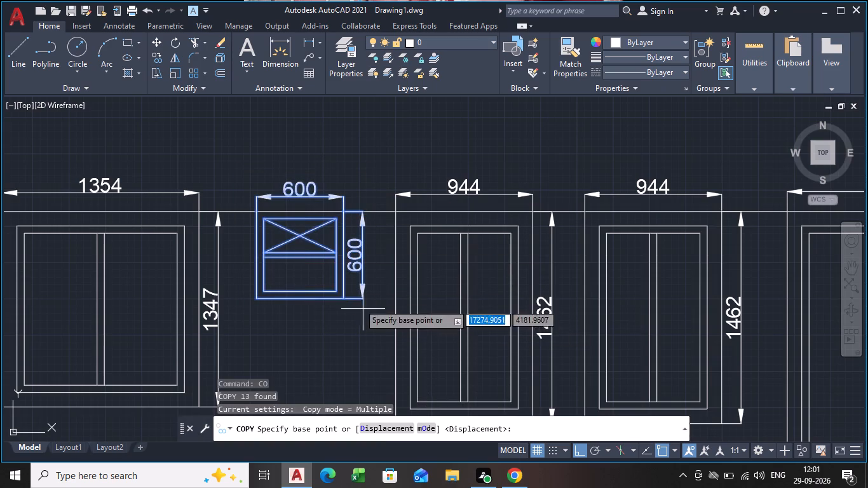
left_click(257, 212)
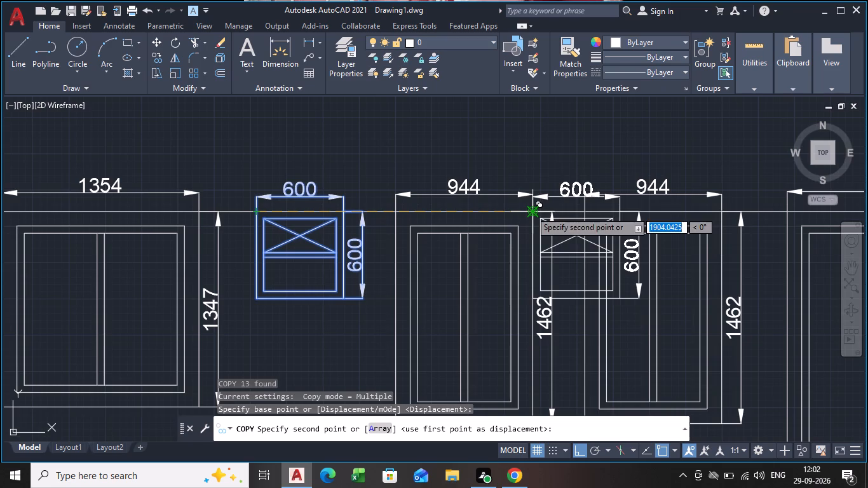
scroll(531, 211, "down", 1)
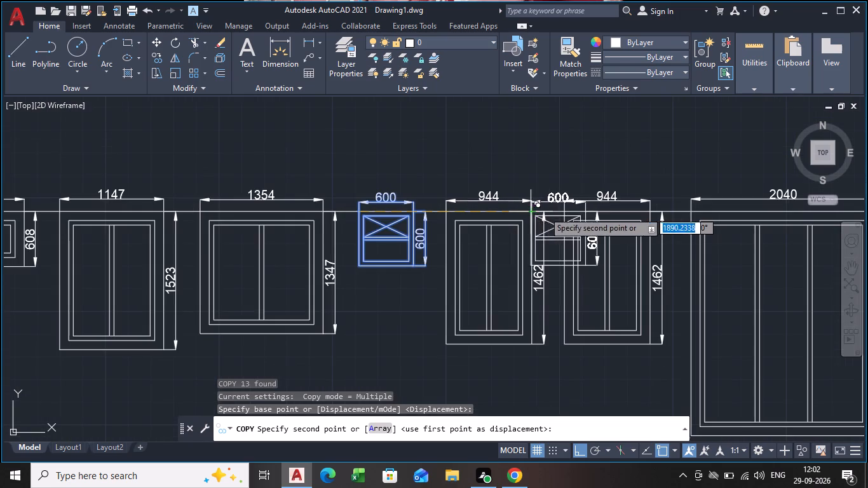
middle_click_drag(666, 174, 424, 173)
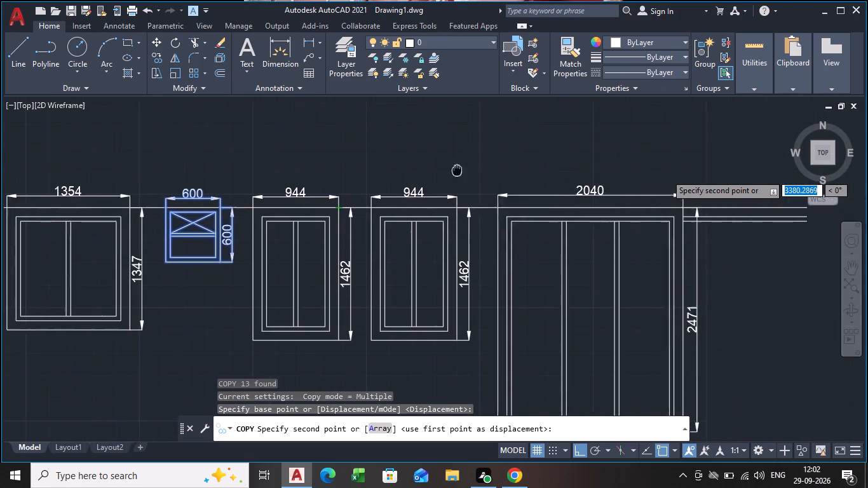
middle_click_drag(424, 173, 80, 184)
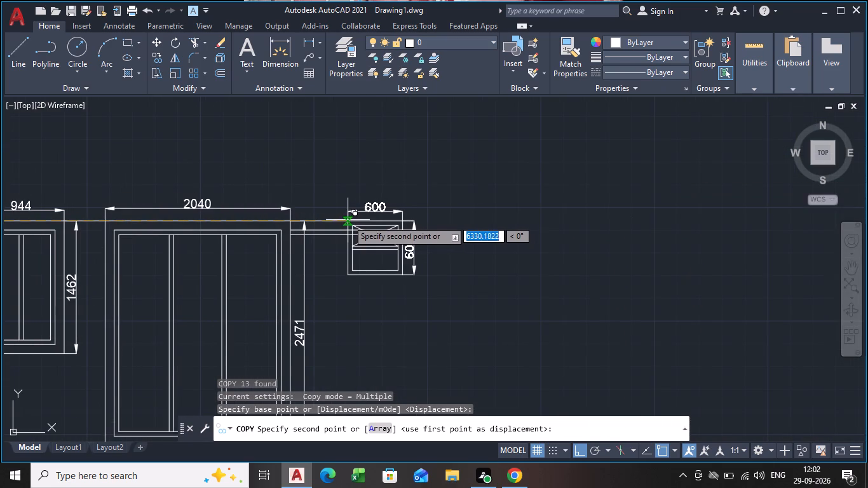
left_click(336, 220)
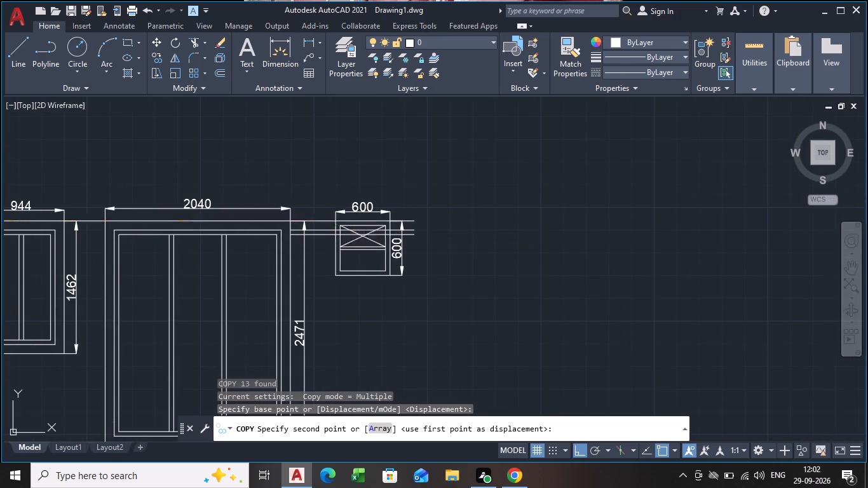
key("space")
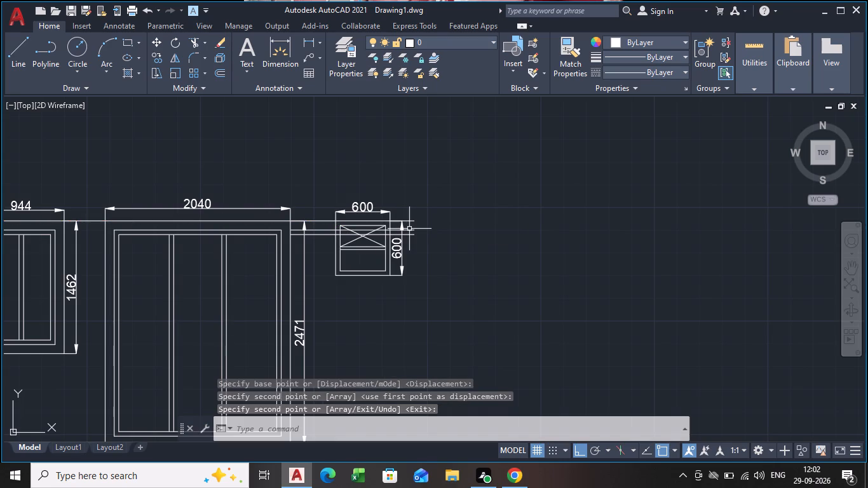
key("Escape")
Trim the two horizontal construction lines where they pass through the tenth unit's panel and both sides of its frame.
scroll(386, 233, "up", 2)
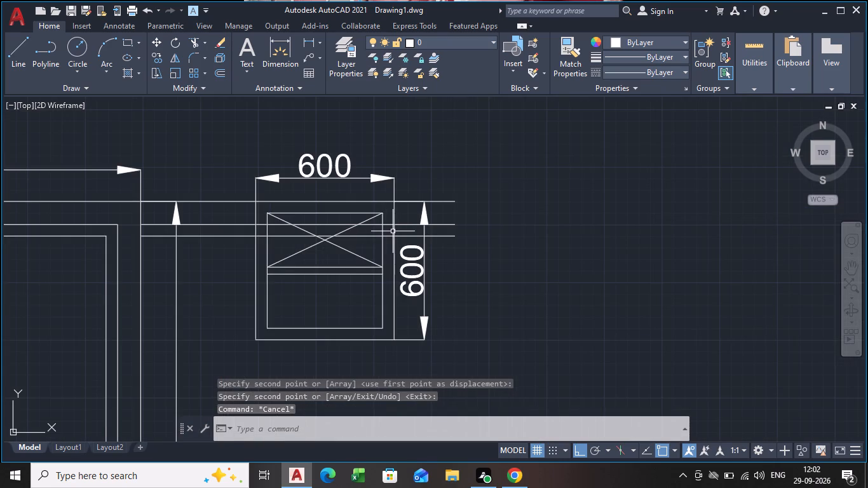
type("tr")
key("space")
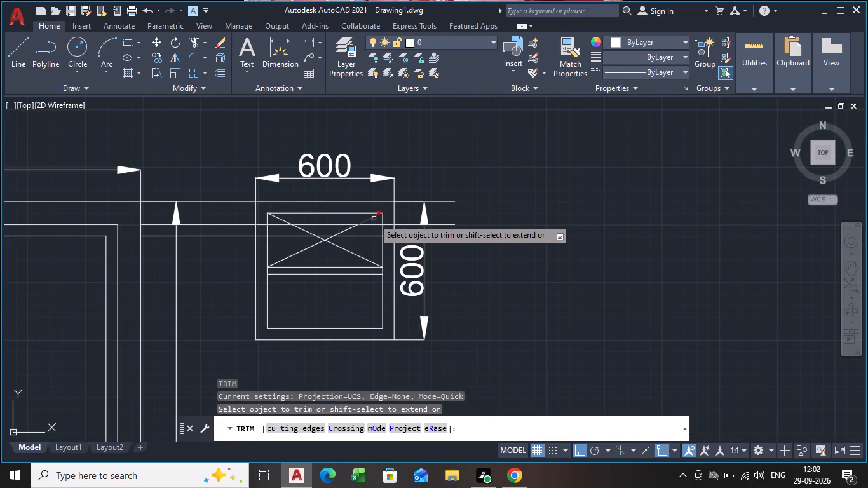
left_click(374, 226)
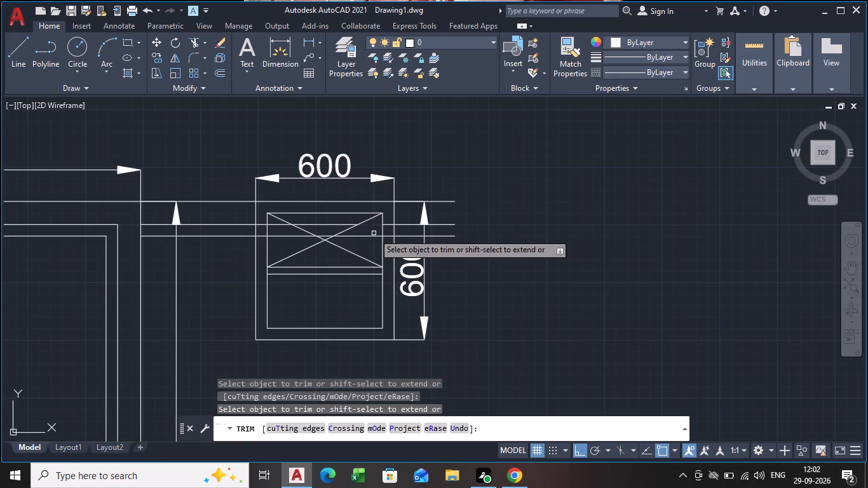
left_click(372, 236)
left_click(332, 226)
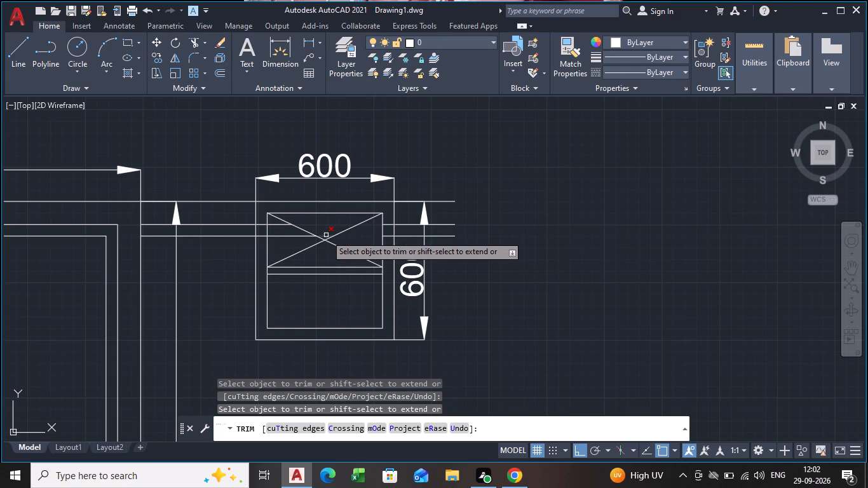
scroll(326, 237, "up", 3)
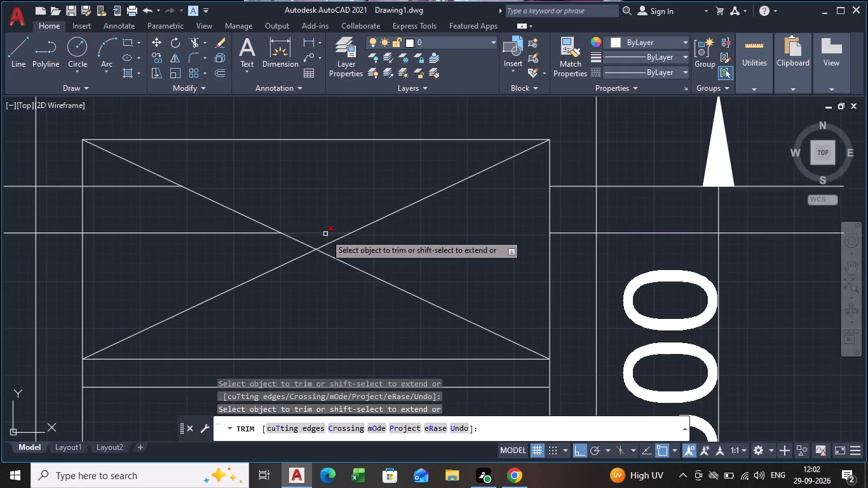
left_click(325, 234)
left_click(205, 232)
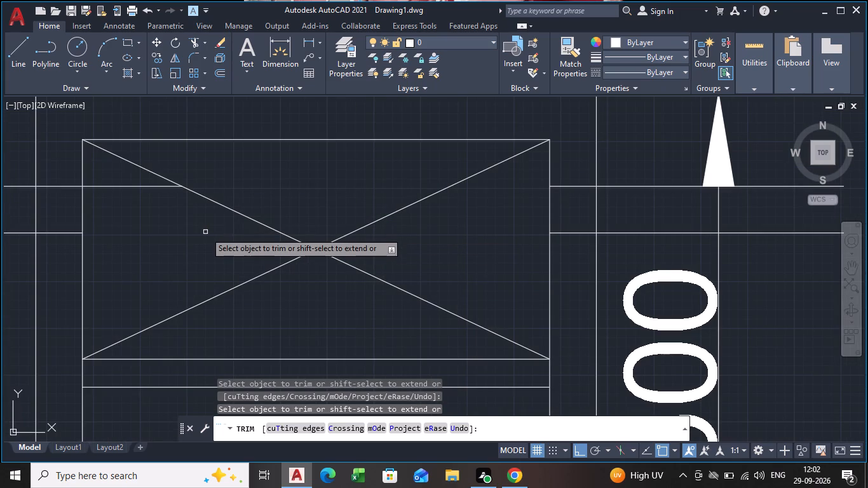
left_click(142, 187)
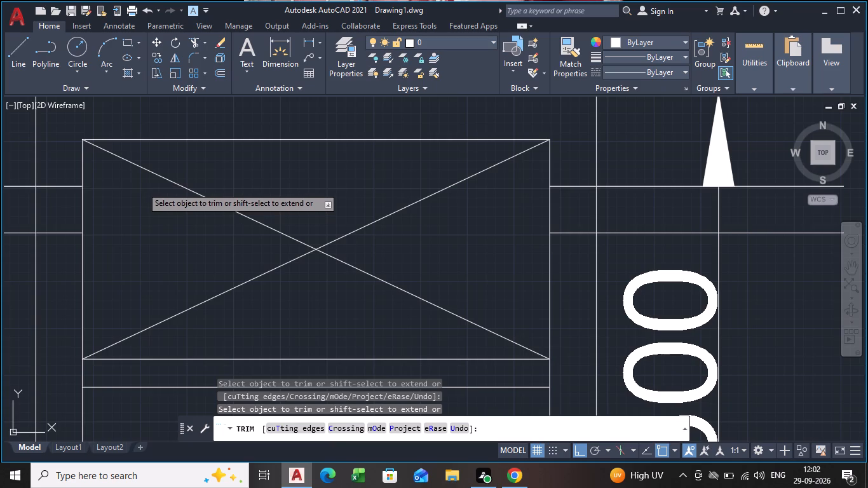
left_click(571, 163)
left_click(577, 241)
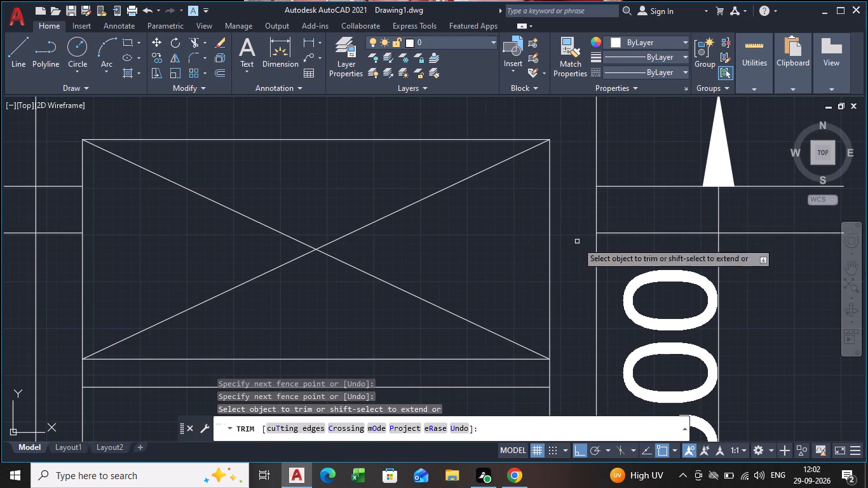
left_click(50, 168)
left_click(44, 245)
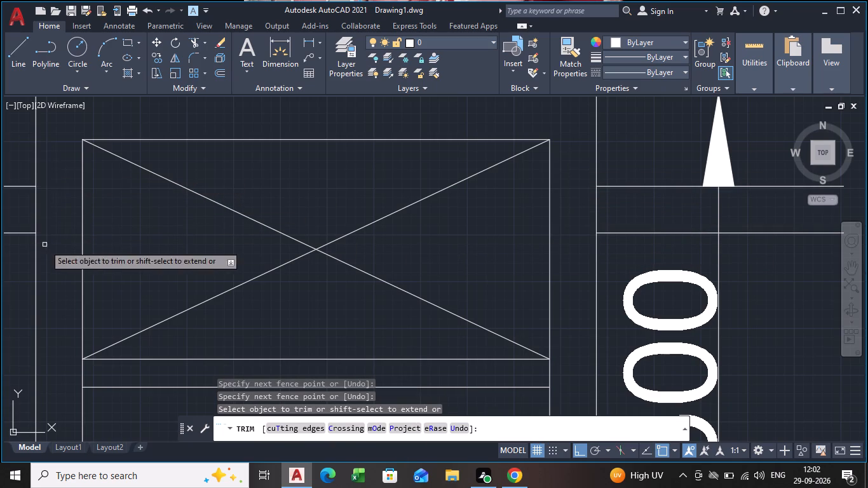
Remove the remaining pieces of the two horizontal construction lines between the ninth and tenth units and beyond the tenth unit.
scroll(226, 227, "down", 2)
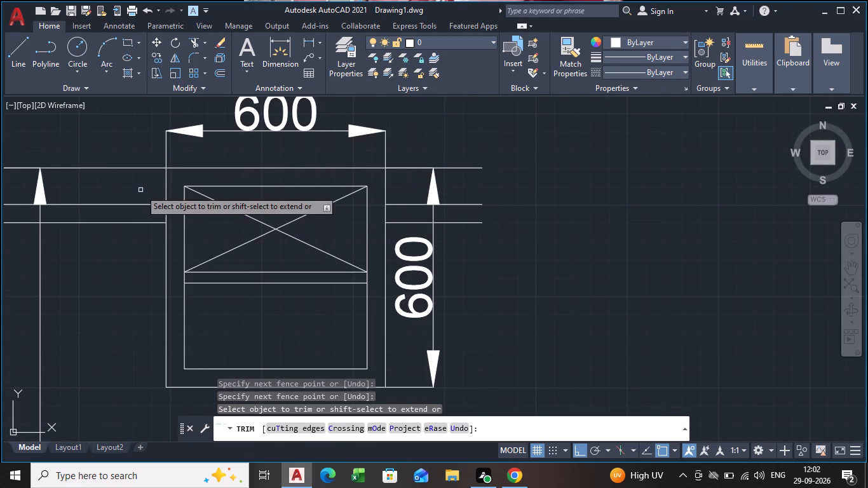
left_click(140, 190)
left_click(133, 261)
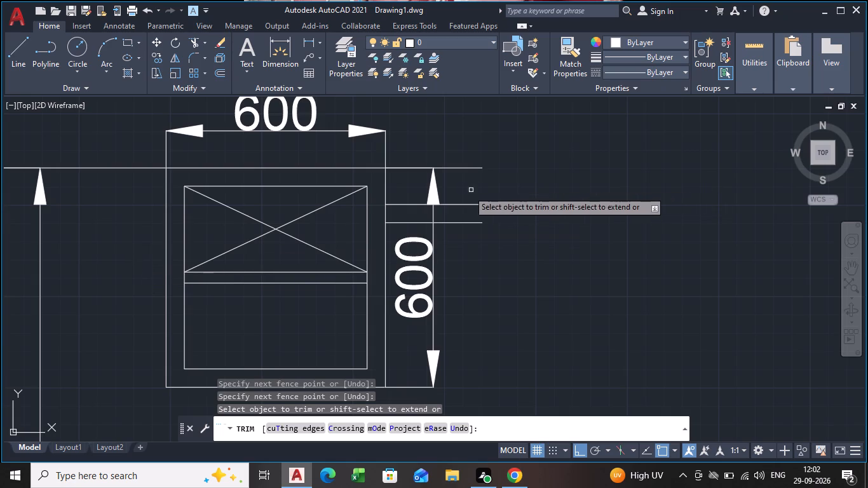
left_click(462, 181)
left_click(462, 241)
scroll(472, 237, "down", 3)
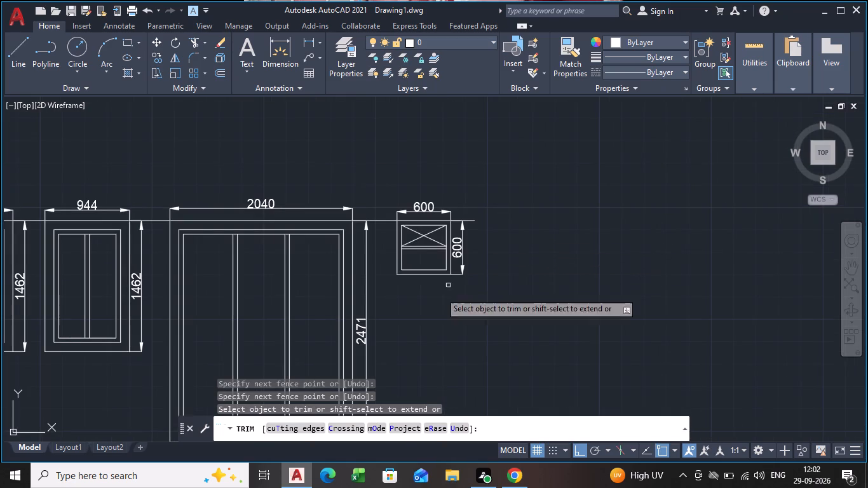
middle_click_drag(378, 297, 538, 230)
scroll(538, 230, "down", 2)
middle_click_drag(307, 304, 316, 297)
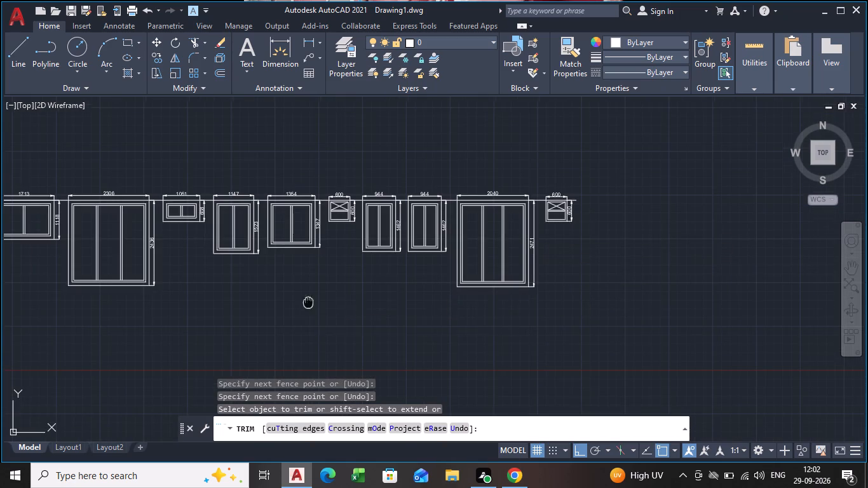
middle_click_drag(316, 297, 498, 235)
middle_click_drag(240, 286, 271, 287)
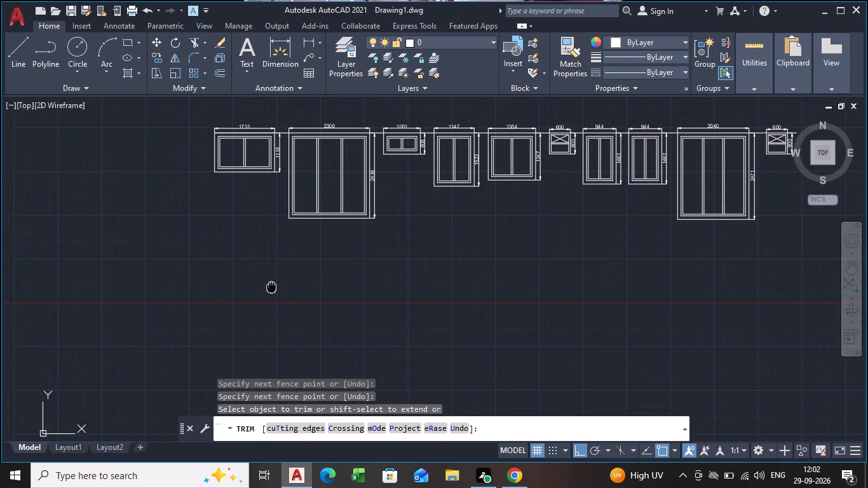
middle_click_drag(271, 287, 248, 304)
key("Escape")
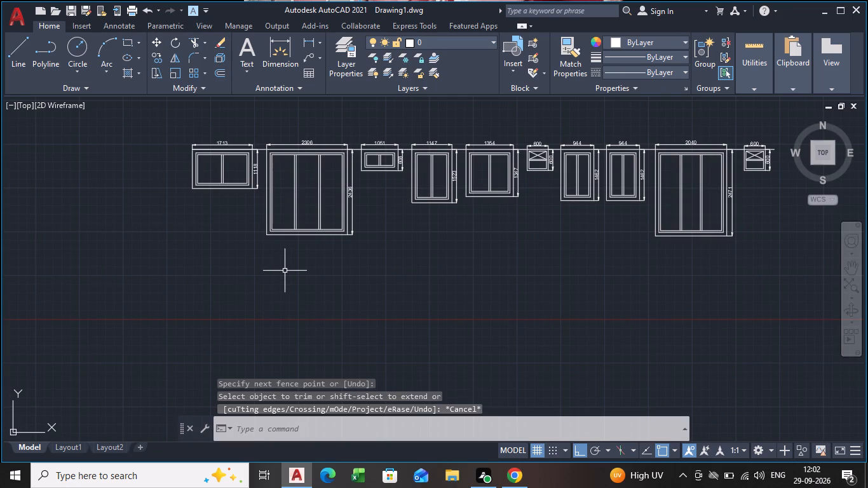
Draw a long horizontal base line below the row of units, from under the first unit's left edge to just past the ninth unit.
key("l")
key("Return")
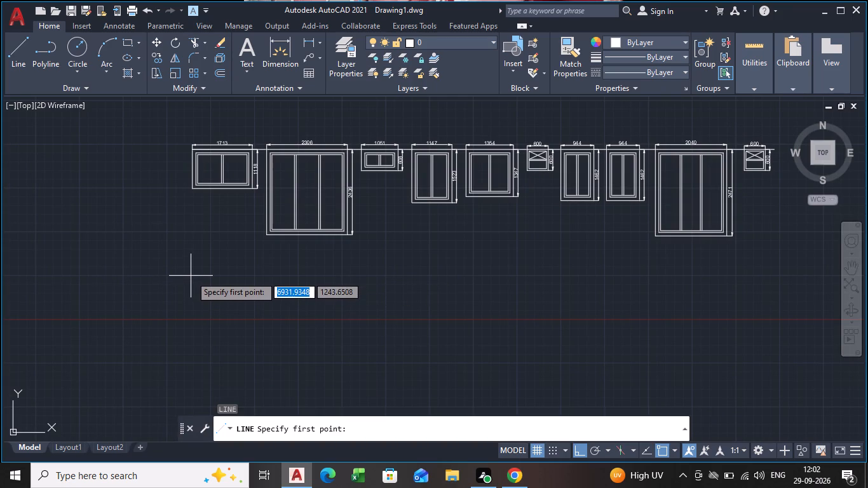
left_click(191, 276)
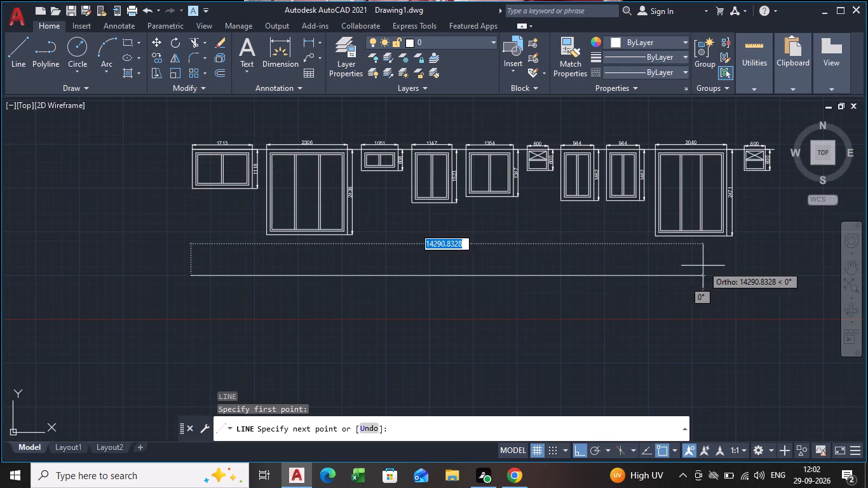
left_click(736, 274)
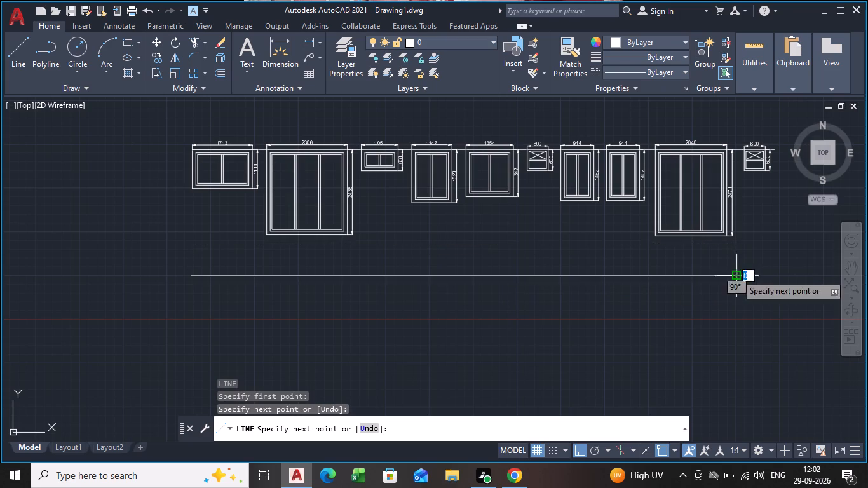
key("space")
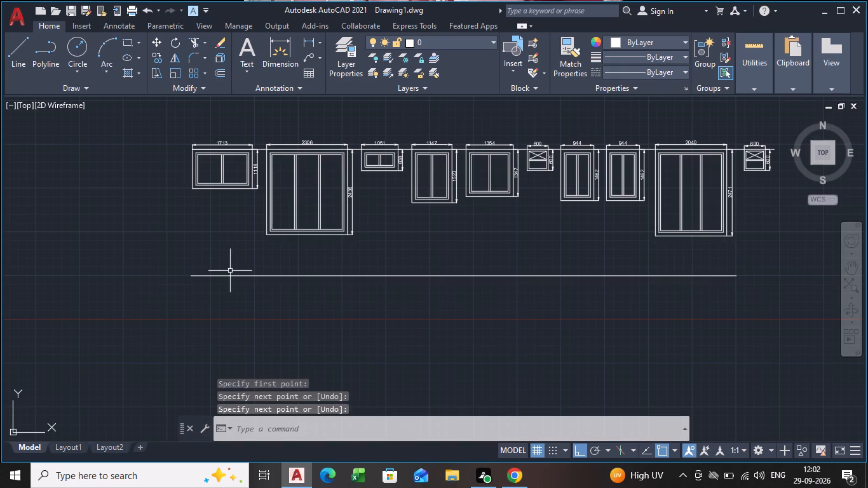
Draw the second row's first unit outline from the base line's left end: 1463 down, 1067 across, and back up to the base line.
scroll(205, 292, "up", 2)
middle_click_drag(238, 294, 273, 297)
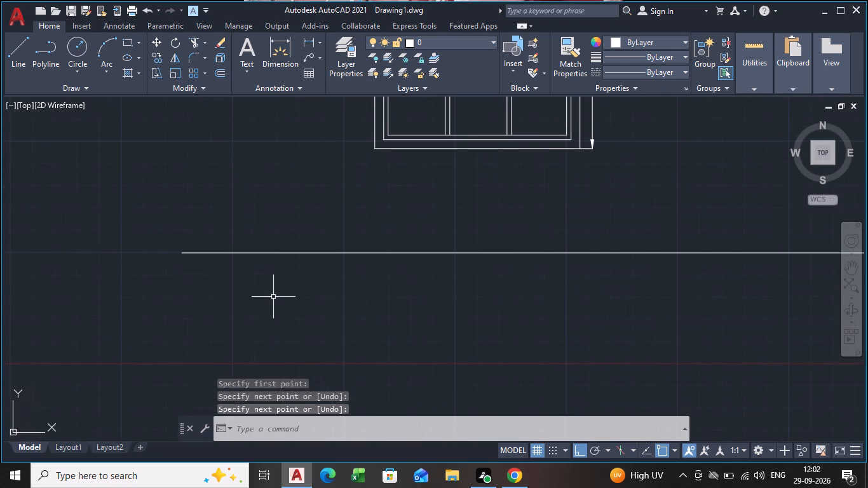
key("l")
key("Return")
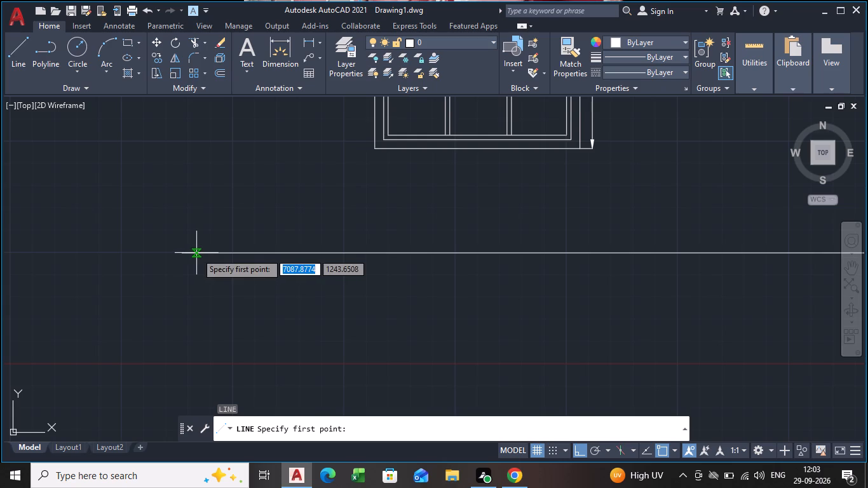
left_click(184, 252)
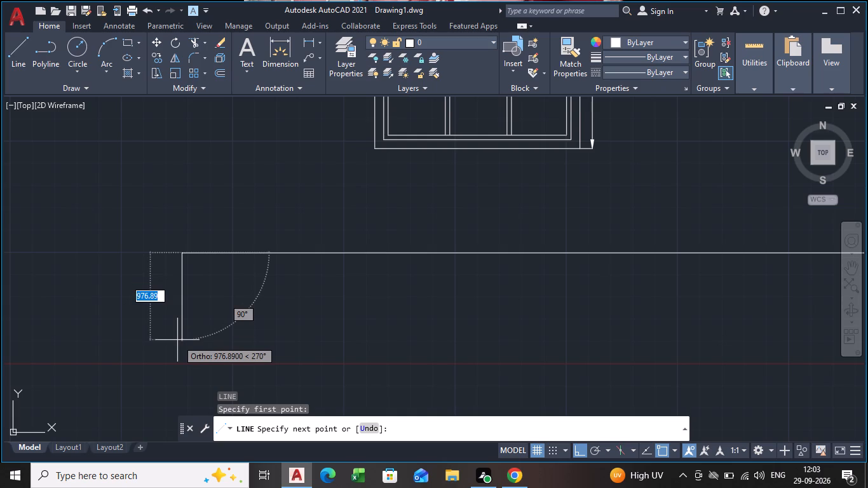
type("14")
type("63")
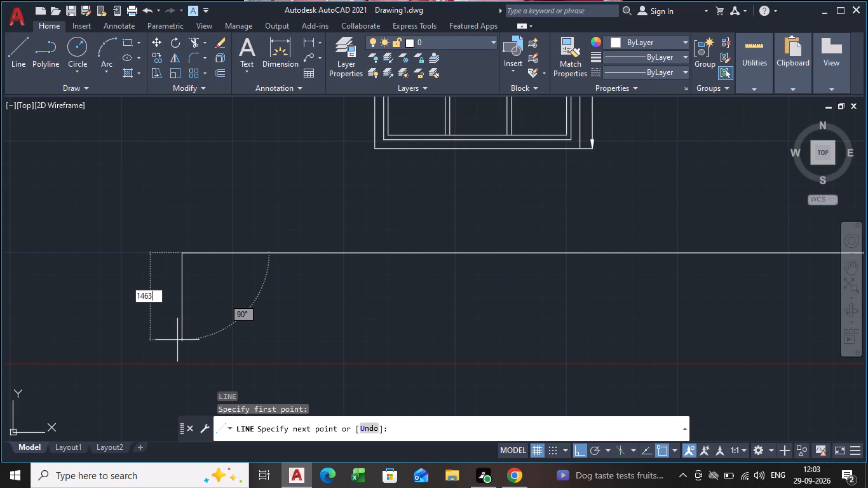
key("Return")
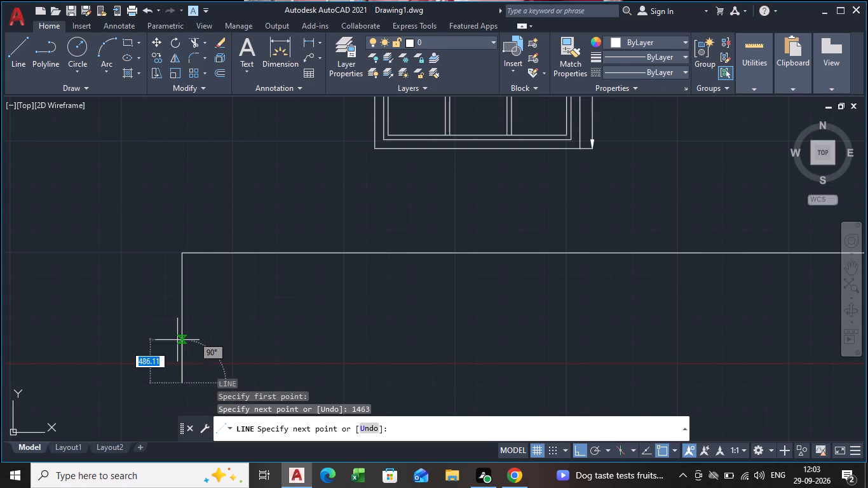
middle_click_drag(317, 362, 315, 355)
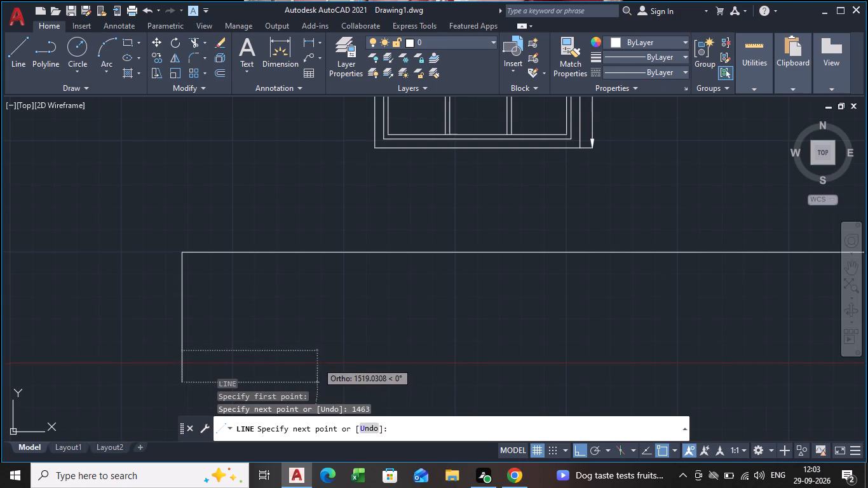
middle_click_drag(315, 355, 299, 259)
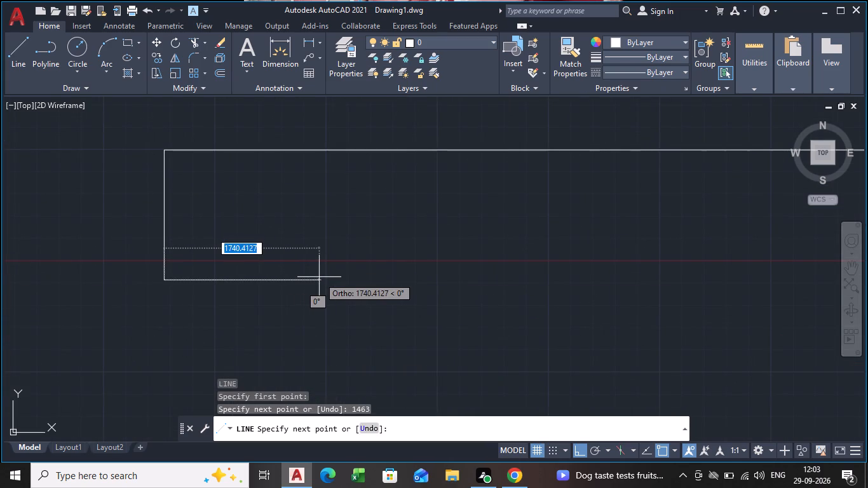
key("1")
key("0")
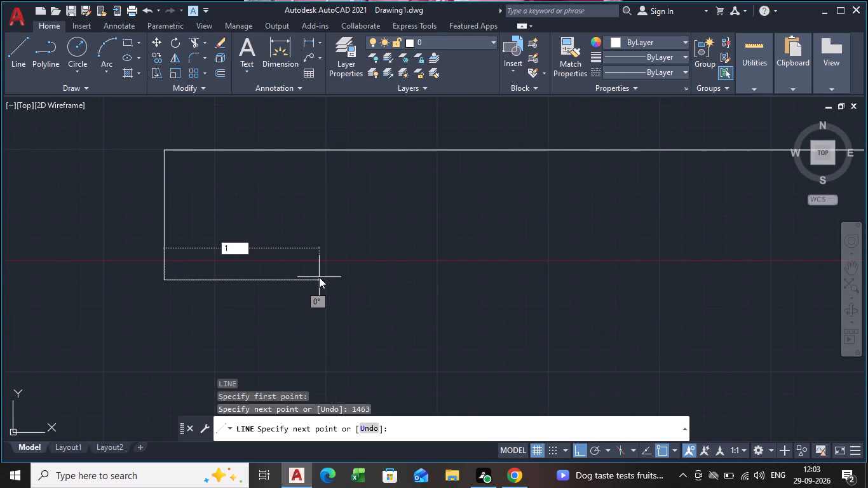
type("67")
key("Return")
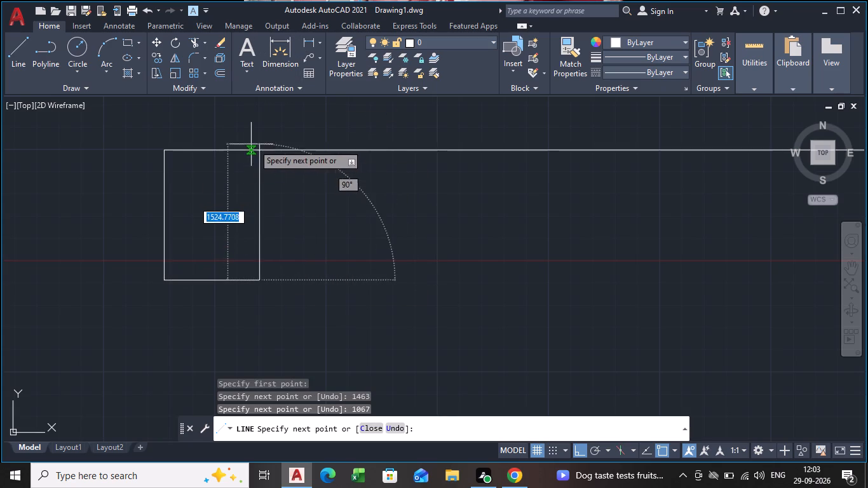
scroll(262, 149, "up", 3)
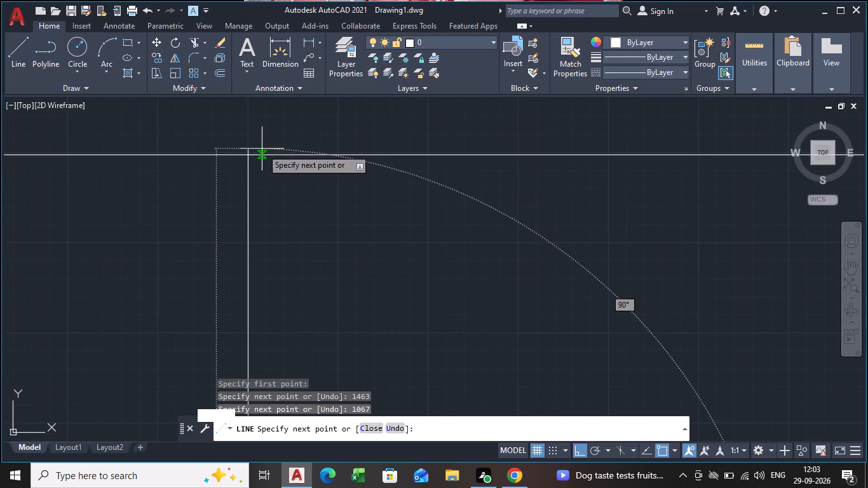
left_click(245, 158)
key("space")
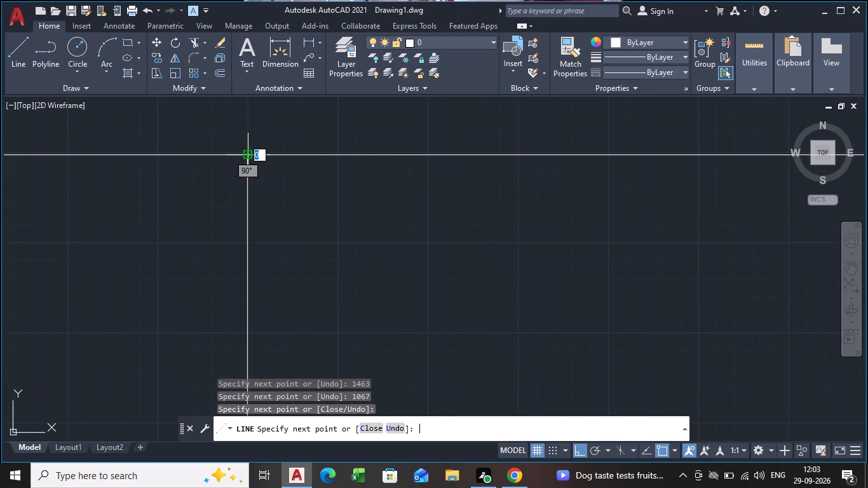
Offset all four sides of the 1067 by 1463 outline inward by 100.
scroll(243, 196, "down", 2)
middle_click_drag(199, 213, 367, 166)
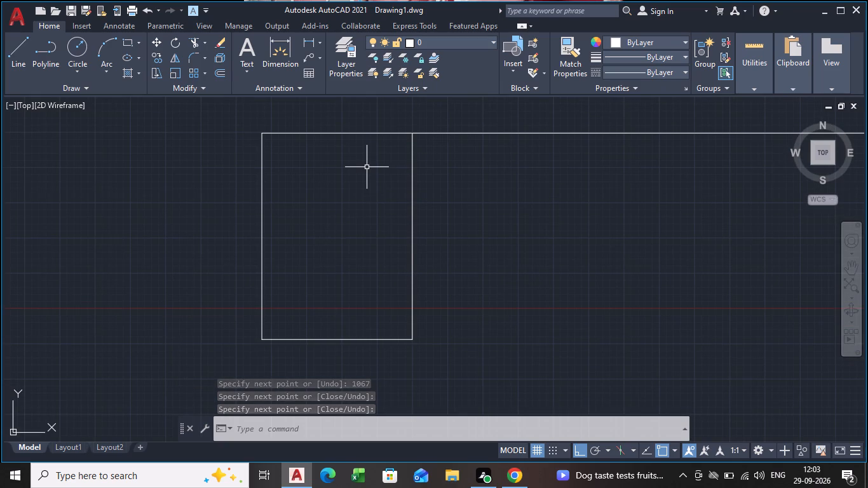
type("of")
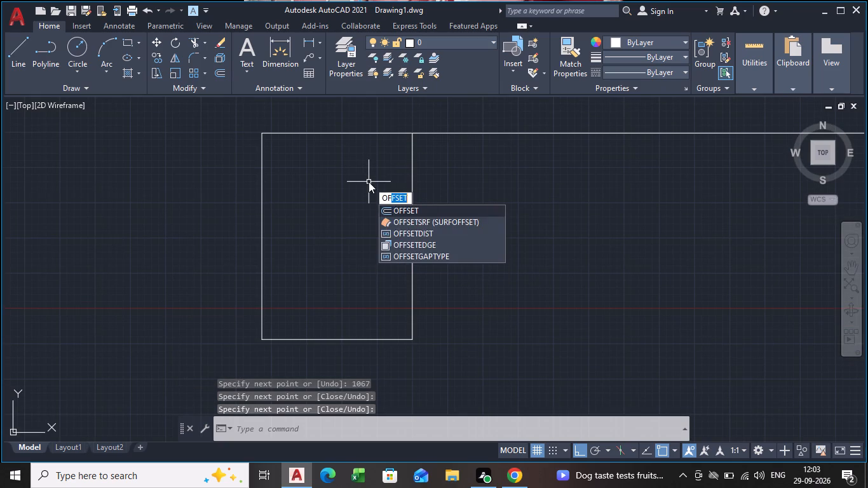
key("Return")
type("100")
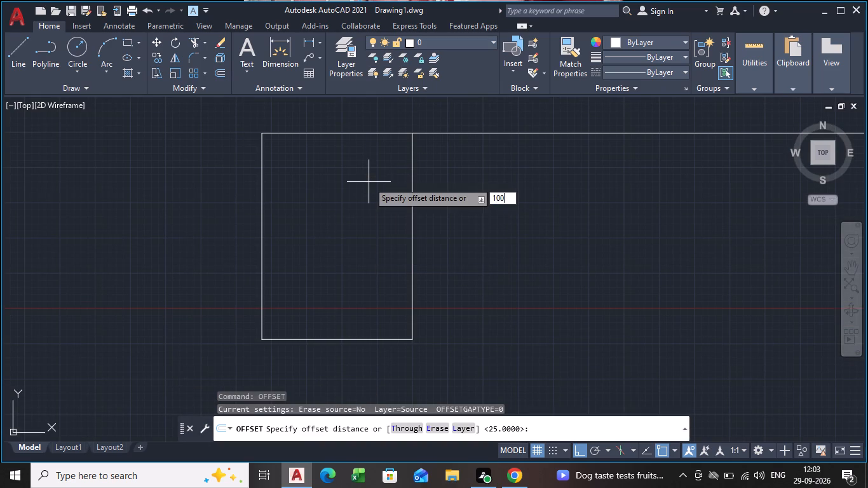
key("Return")
left_click(262, 180)
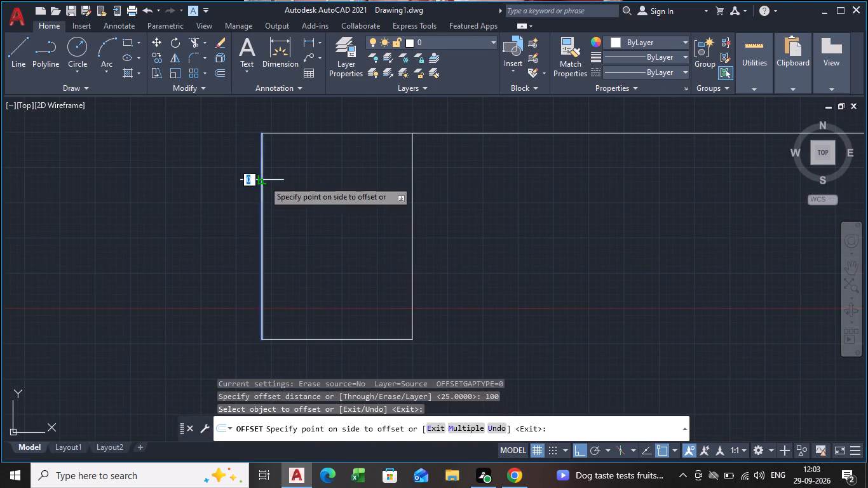
left_click(273, 182)
left_click(317, 133)
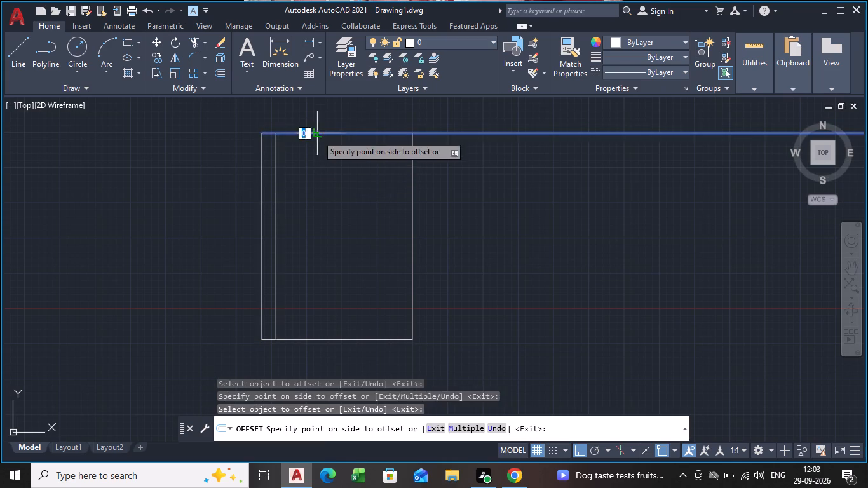
left_click(317, 146)
left_click(412, 187)
left_click(395, 183)
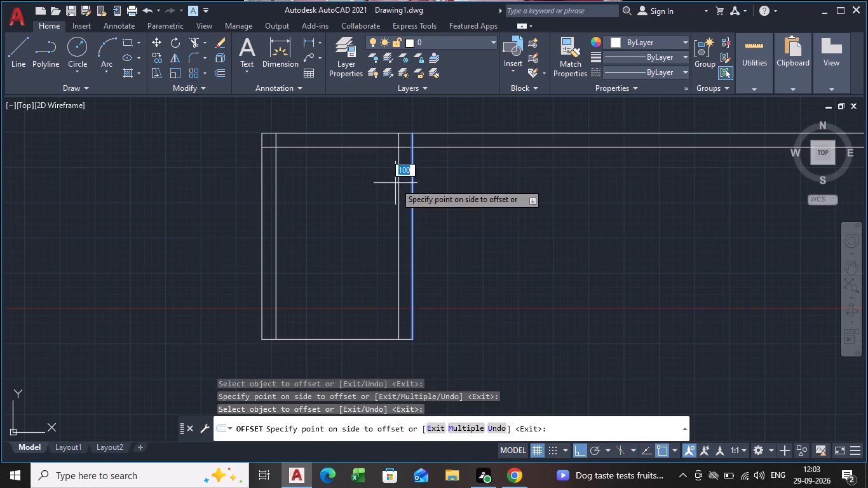
left_click(371, 339)
left_click(371, 329)
key("space")
Offset the four inner frame lines of the unit inward by a further 50.
type("of")
key("Return")
type("50")
key("Return")
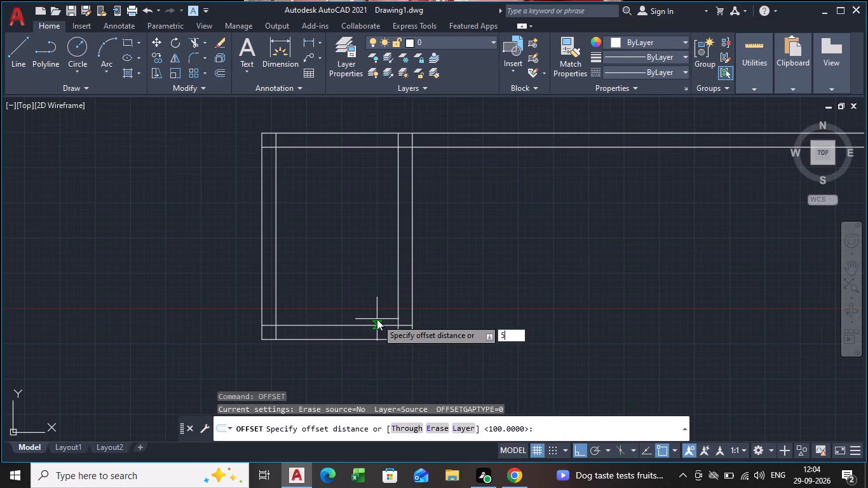
left_click(276, 264)
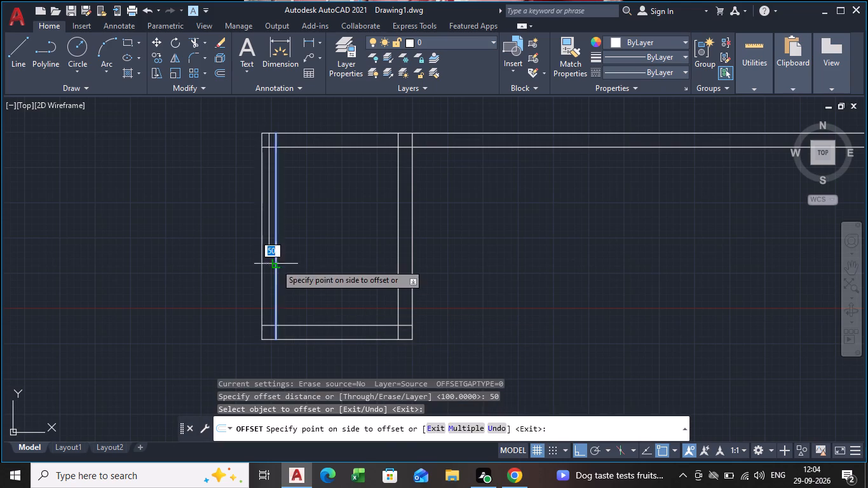
left_click(286, 267)
left_click(299, 327)
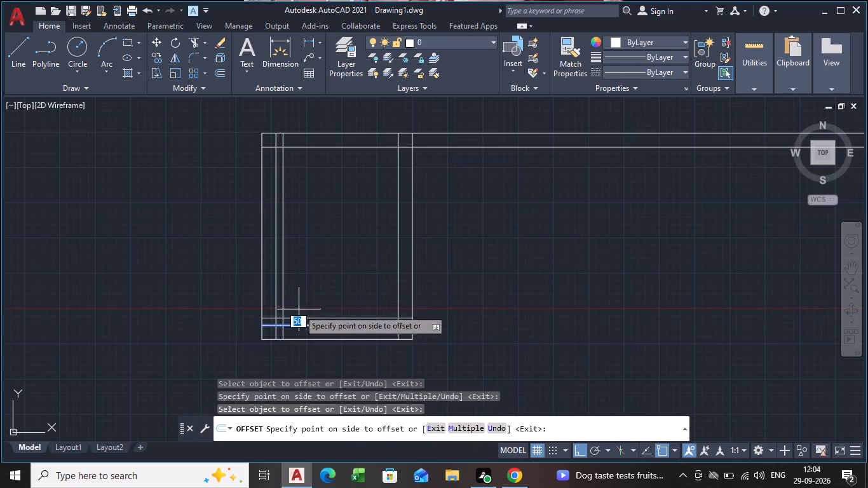
left_click(299, 309)
left_click(397, 250)
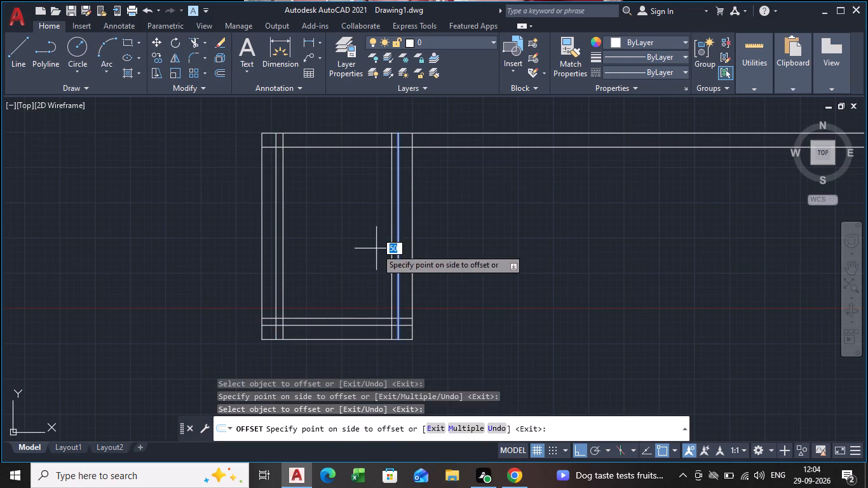
left_click(361, 248)
left_click(353, 147)
left_click(351, 168)
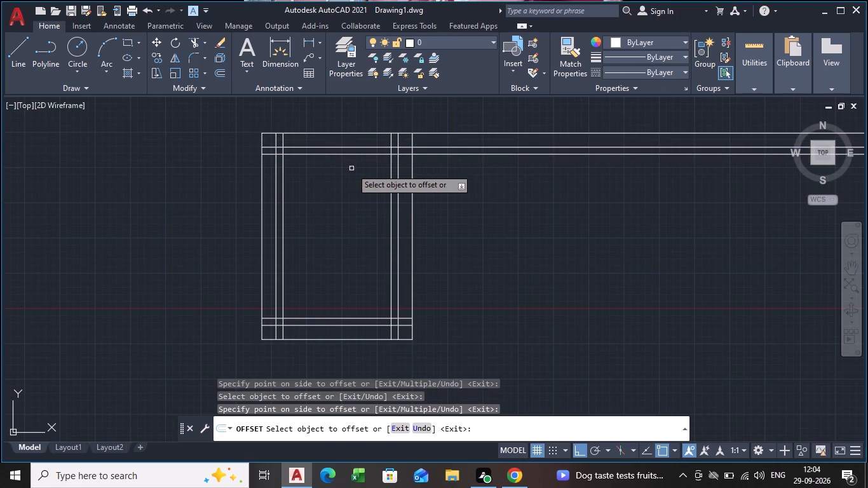
key("space")
Trim the offset line ends between the outline and the outer frame at the unit's two upper corners.
type("tr")
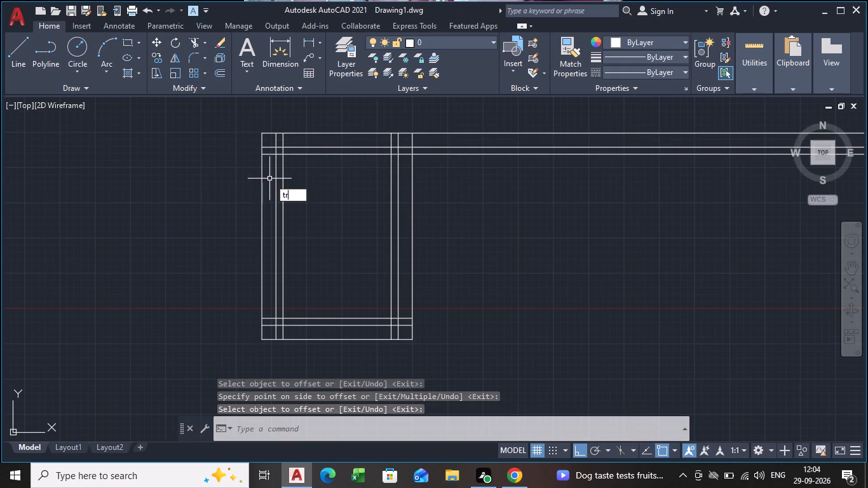
key("Return")
left_click(269, 143)
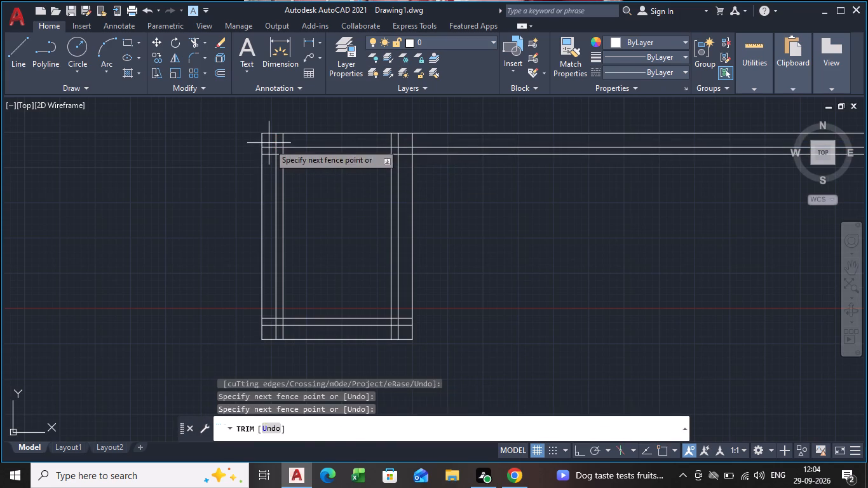
left_click(269, 157)
left_click(269, 140)
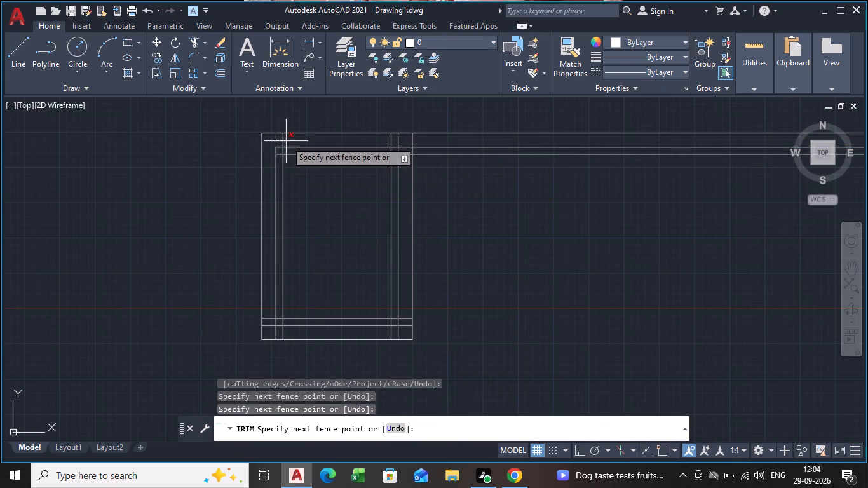
left_click(287, 141)
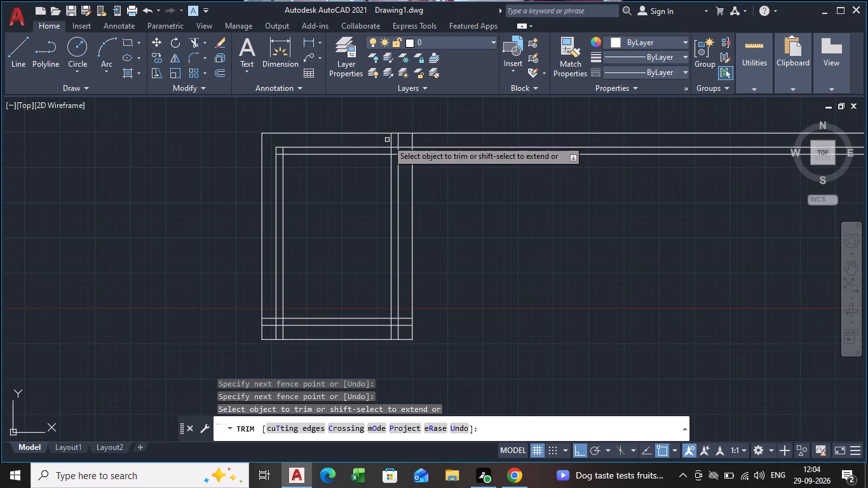
left_click(387, 140)
left_click(401, 141)
left_click(404, 142)
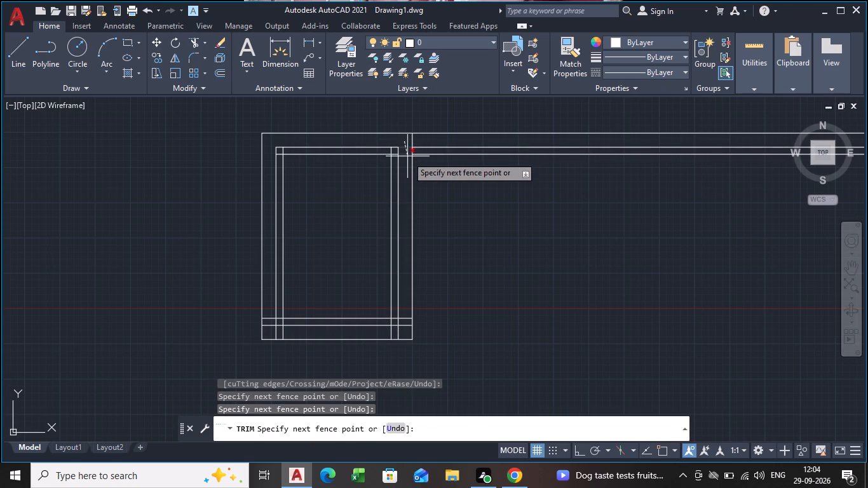
left_click(407, 158)
Trim the offset line ends between the outline and the outer frame at the unit's two lower corners.
left_click(408, 313)
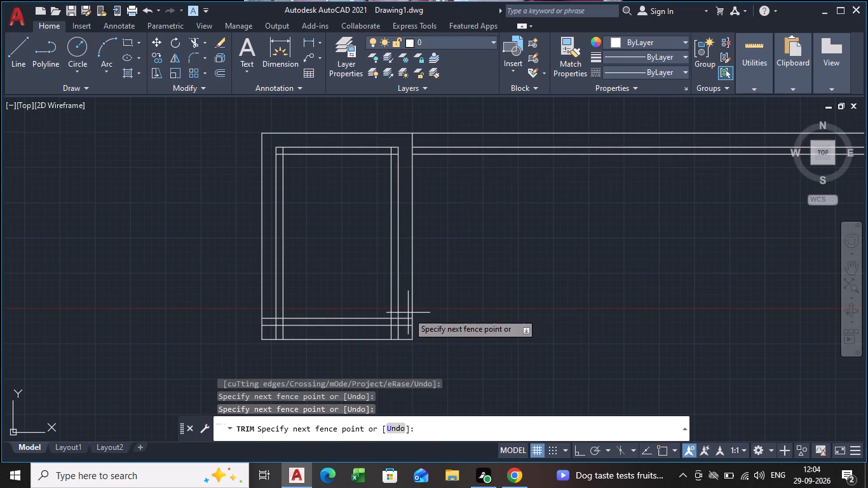
left_click(405, 329)
left_click(408, 333)
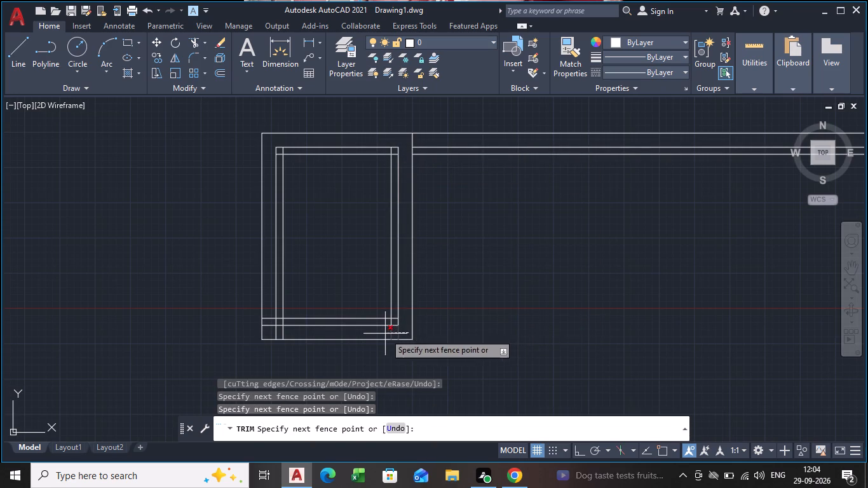
left_click(385, 334)
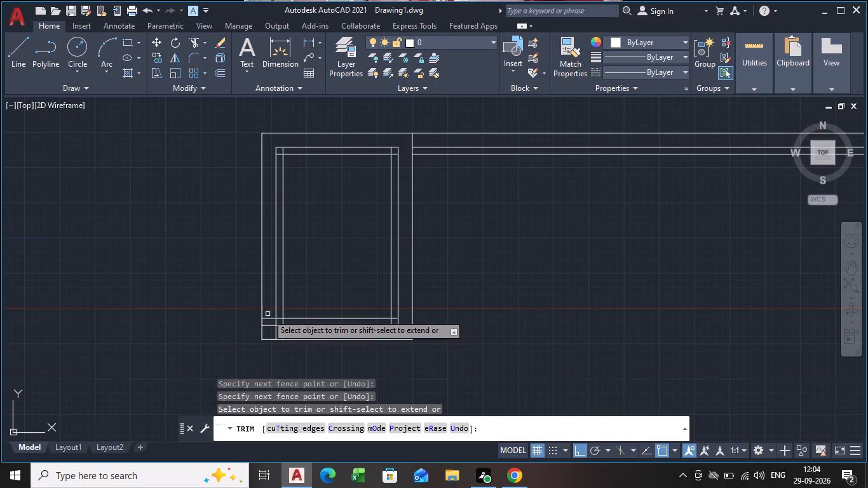
left_click(268, 314)
left_click(269, 330)
left_click(269, 331)
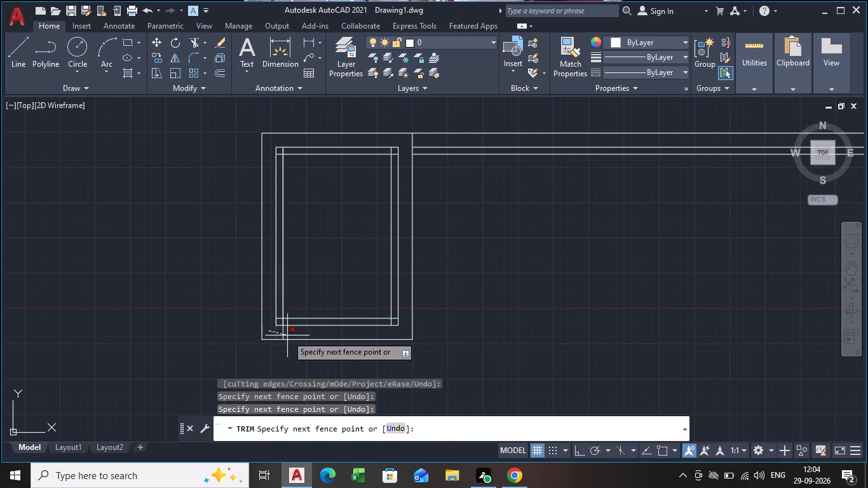
left_click(287, 335)
Trim the crossing line ends between the two frame rectangles at the unit's two upper corners.
scroll(274, 158, "up", 3)
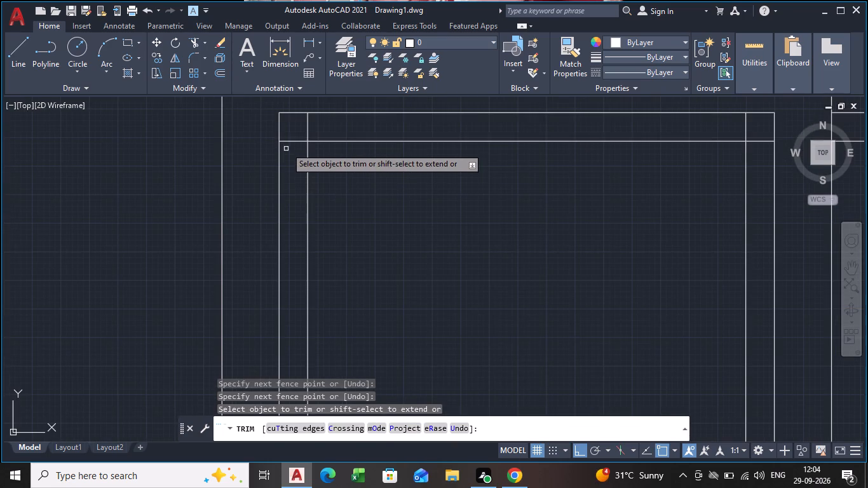
left_click(286, 142)
left_click(306, 129)
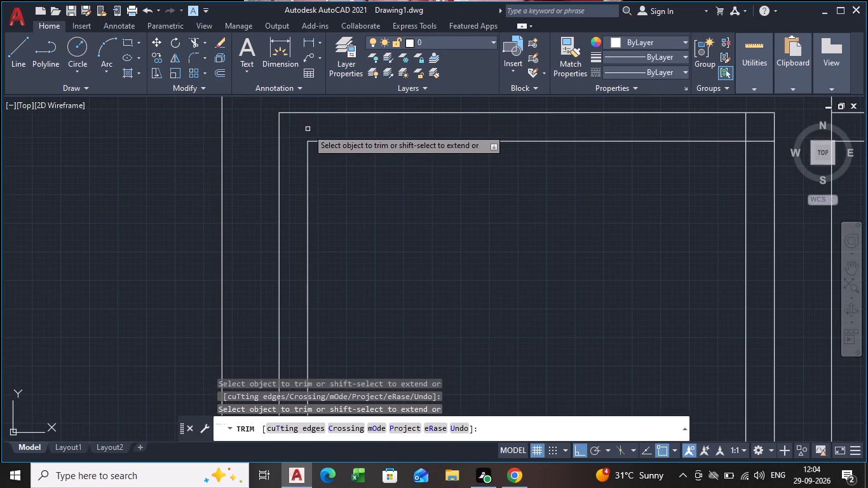
left_click(747, 124)
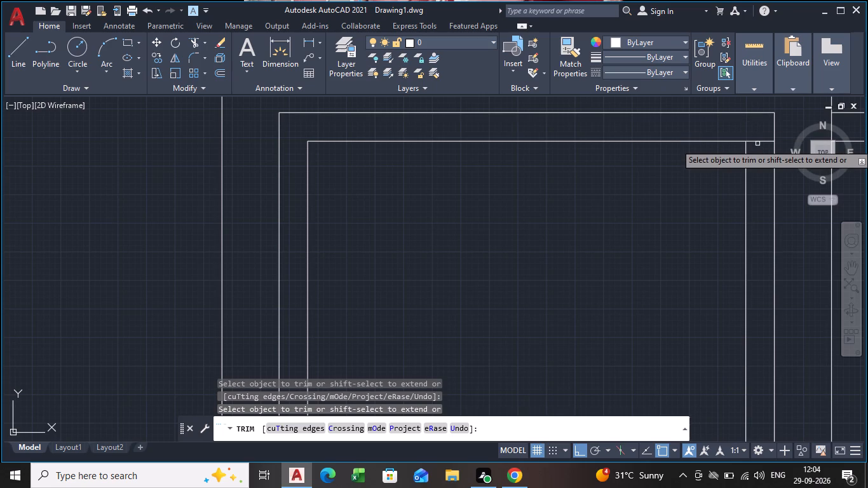
left_click(757, 143)
left_click(756, 138)
scroll(571, 232, "down", 2)
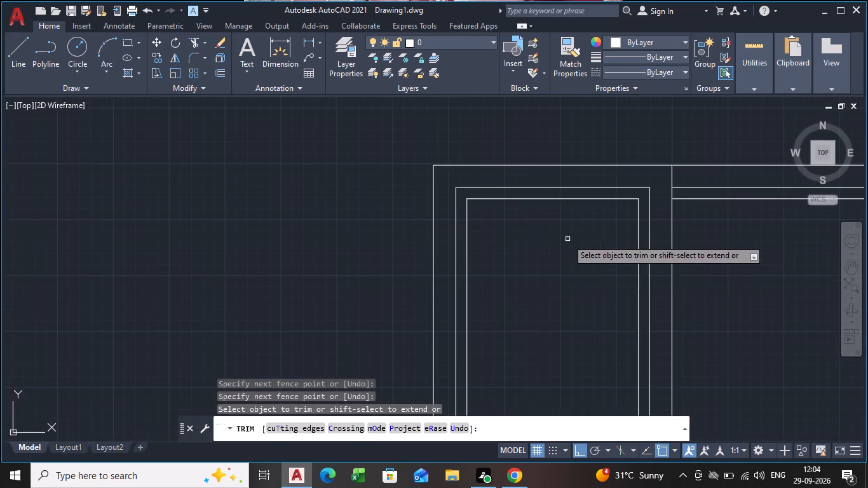
Trim the crossing line ends between the two frame rectangles at the unit's two lower corners.
middle_click_drag(562, 269, 526, 62)
scroll(431, 260, "up", 2)
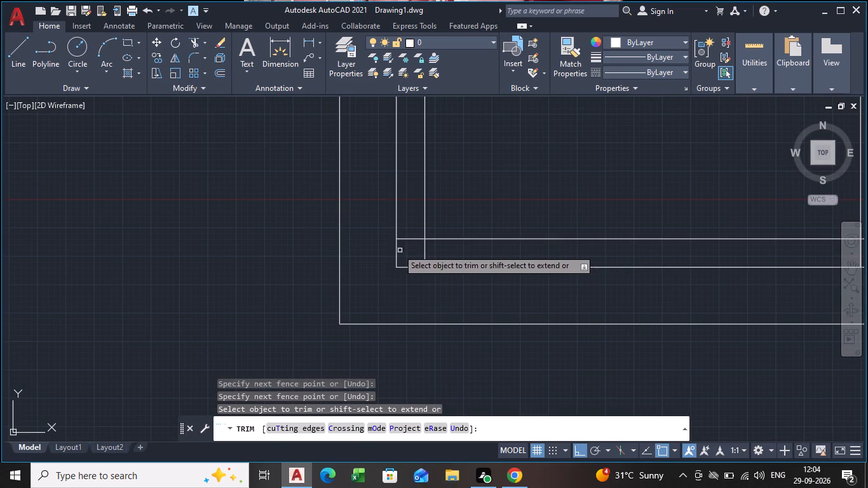
left_click(408, 238)
left_click(425, 254)
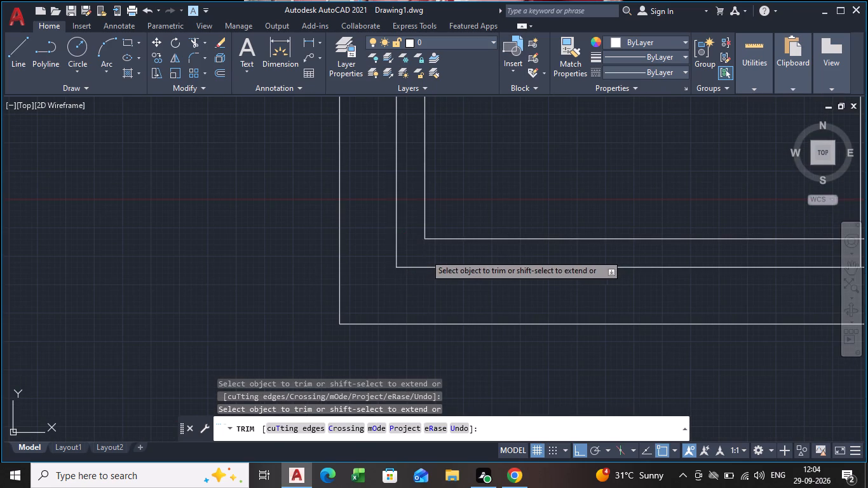
middle_click_drag(604, 243, 341, 252)
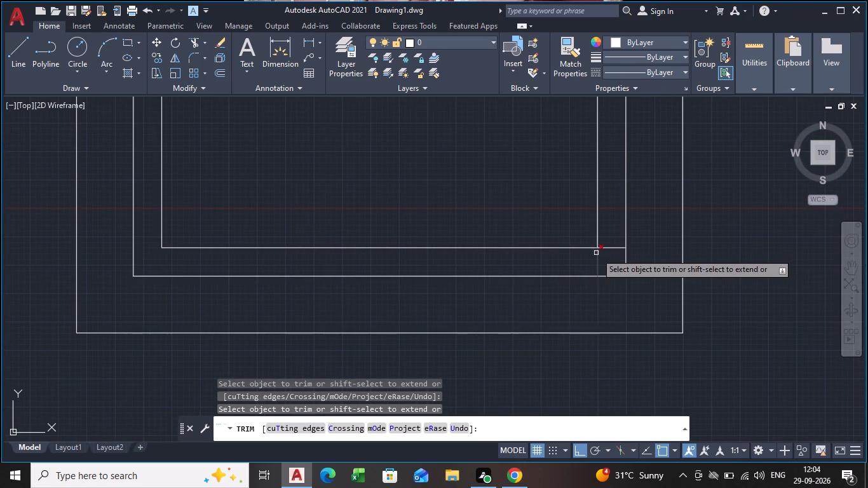
left_click(597, 258)
left_click(607, 248)
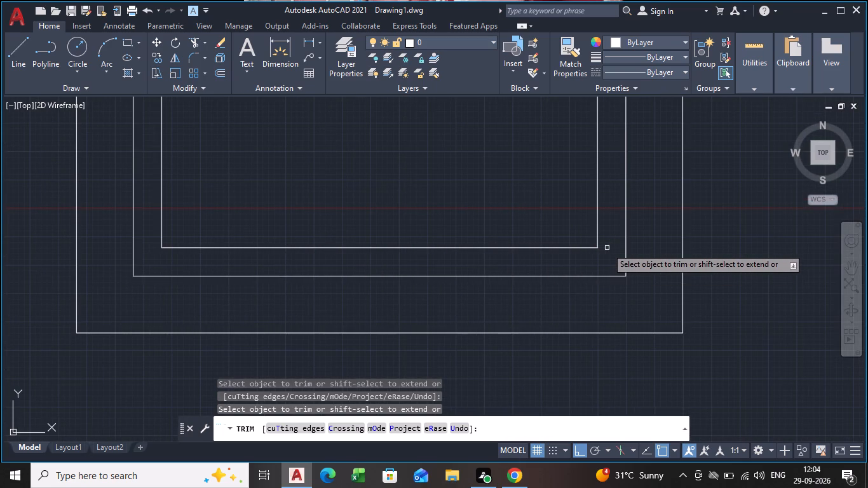
key("space")
Draw a vertical centre line from the midpoint of the inner frame's bottom edge up to its top edge.
type("l")
key("Return")
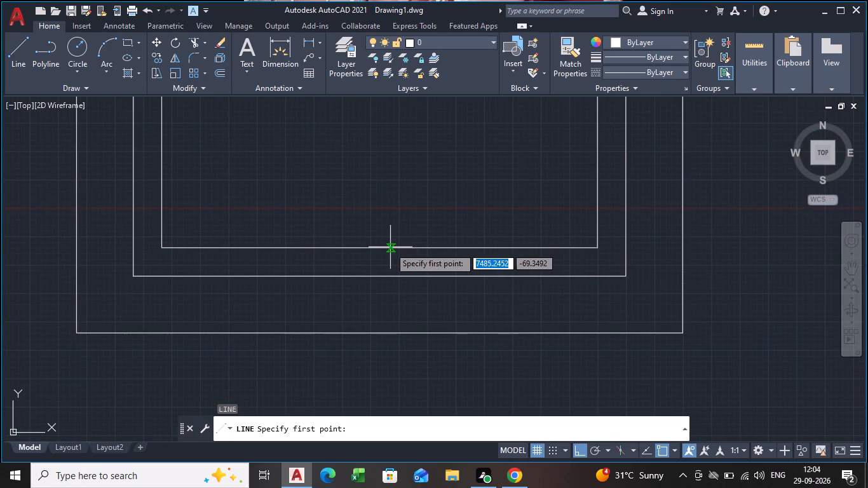
left_click(377, 247)
middle_click_drag(382, 180, 382, 232)
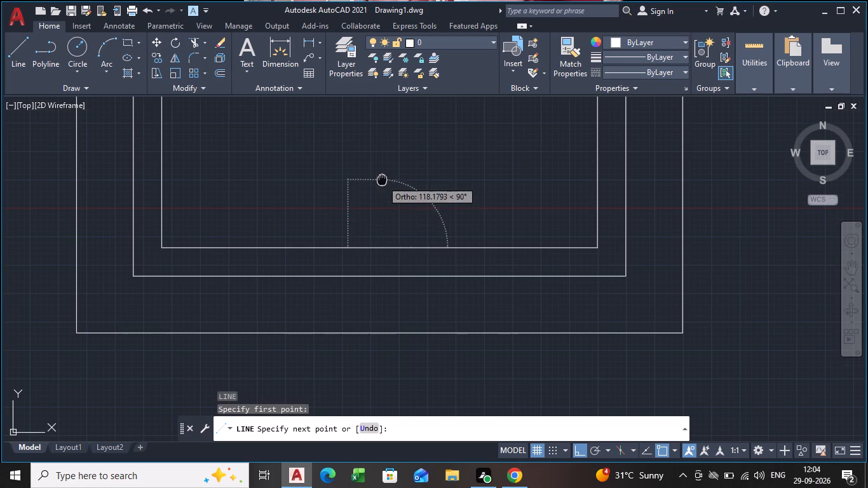
middle_click_drag(382, 232, 389, 391)
scroll(386, 374, "down", 3)
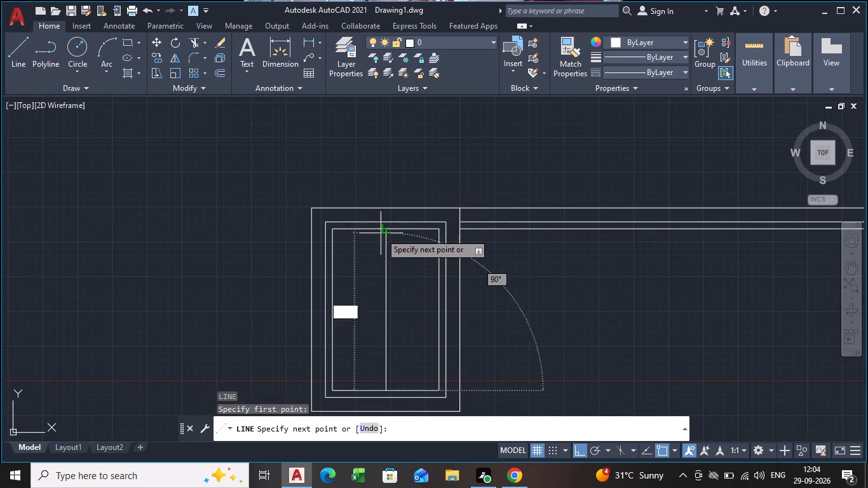
left_click(384, 231)
key("space")
Offset the vertical centre line by 25 to both sides.
type("of")
key("Return")
type("25")
key("Return")
left_click(384, 241)
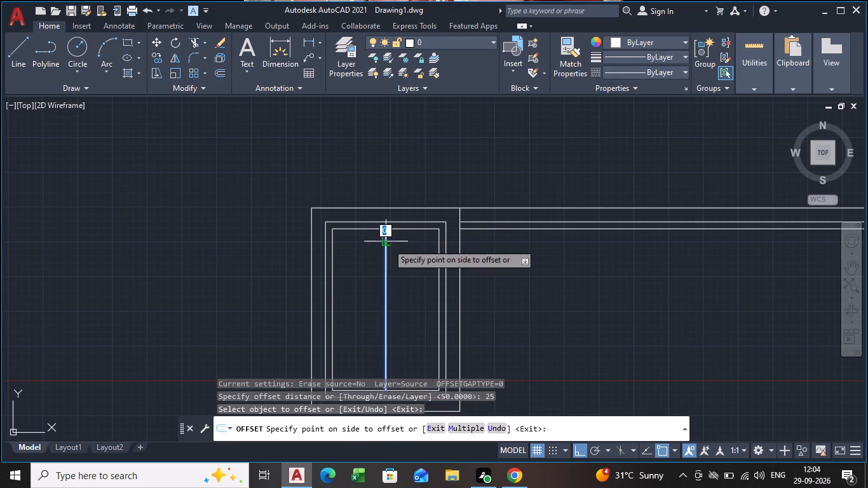
left_click(394, 245)
left_click(386, 245)
left_click(376, 243)
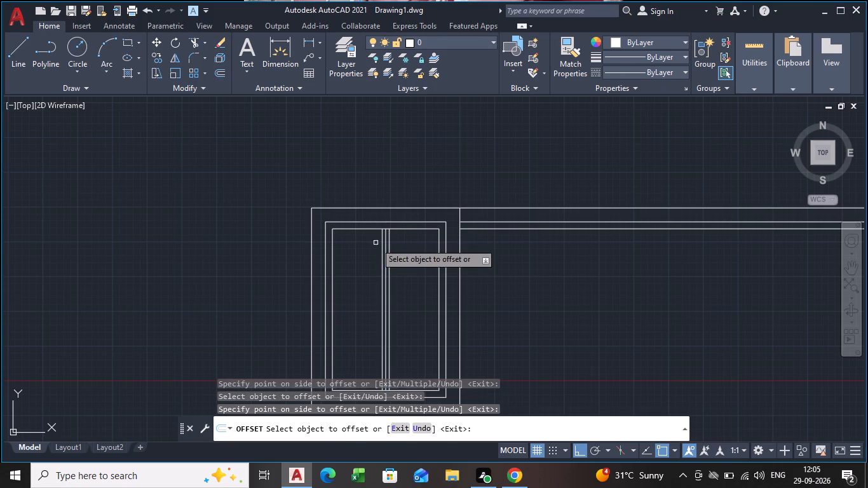
key("space")
Delete the original centre line between the two offset mullion lines.
left_click(386, 250)
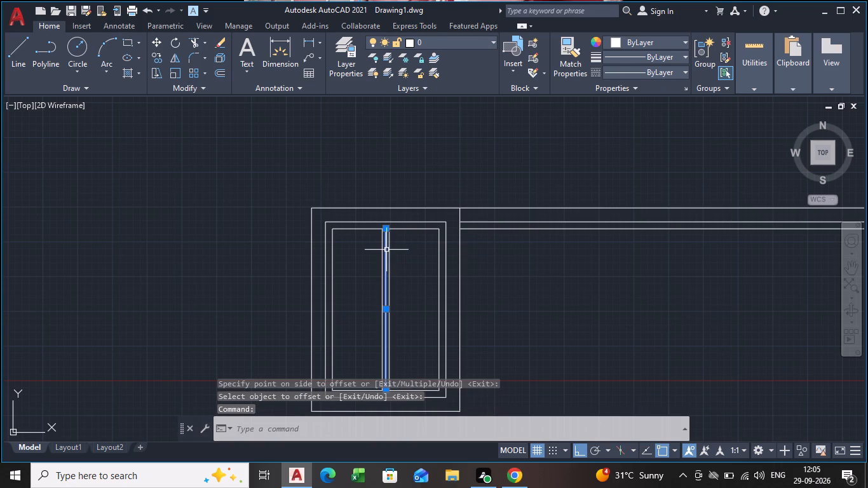
key("Delete")
Add a linear dimension for the unit's overall width just above its top edge.
scroll(386, 250, "down", 1)
middle_click_drag(393, 269, 379, 247)
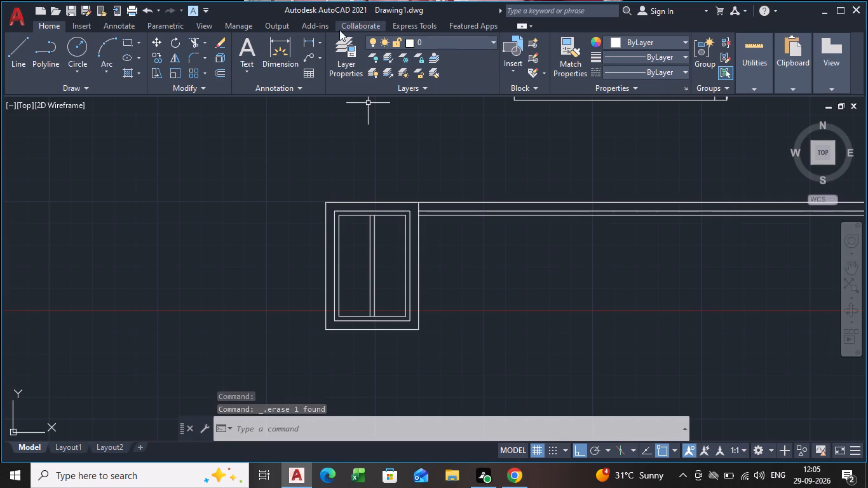
left_click(311, 41)
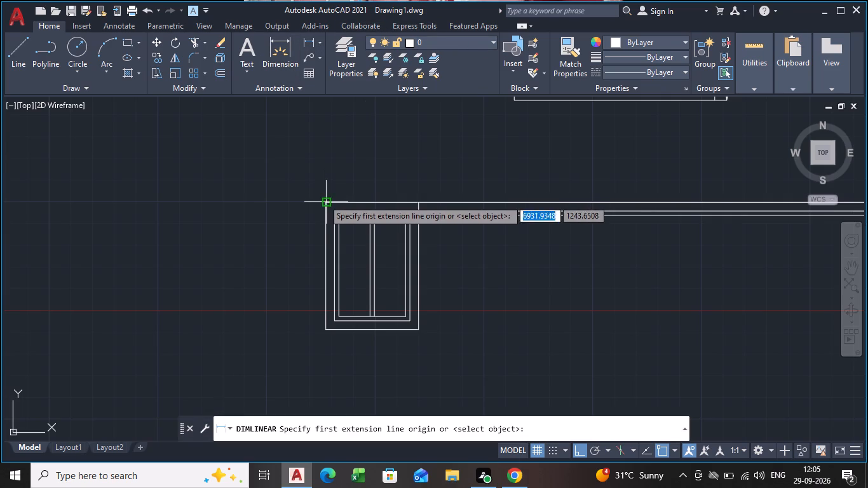
left_click(323, 200)
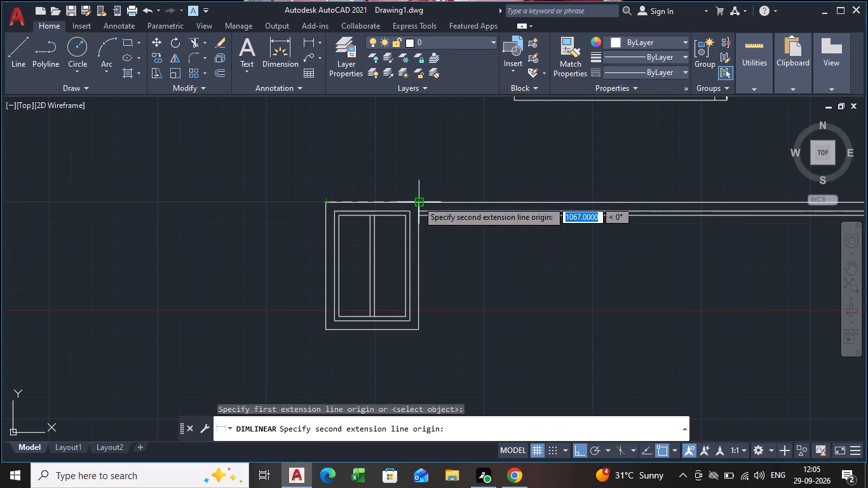
left_click(417, 201)
left_click(416, 191)
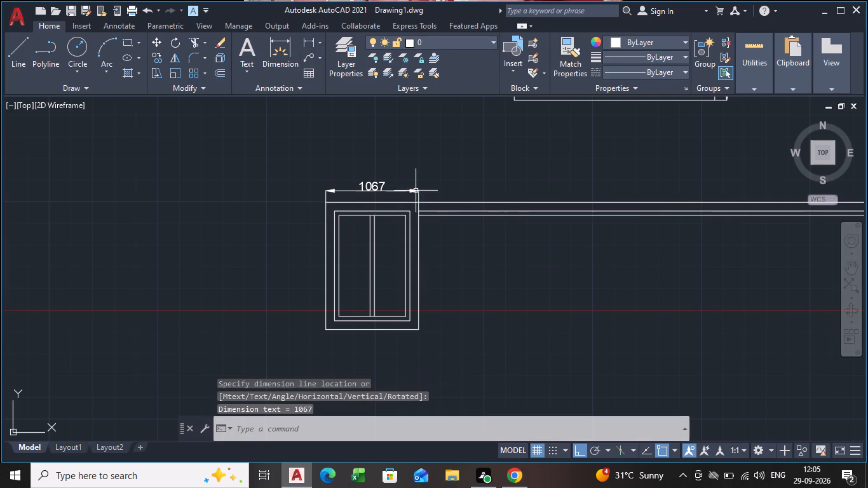
Add a linear dimension for the unit's overall height beside its right edge.
key("space")
left_click(418, 201)
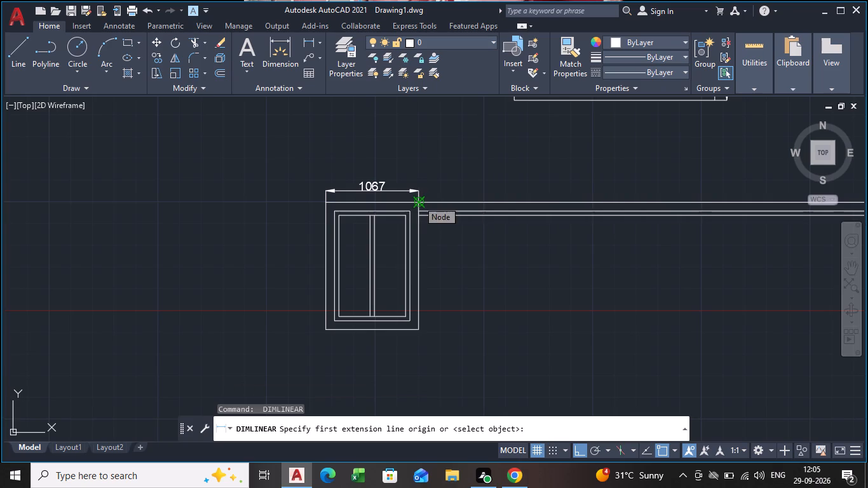
left_click(421, 327)
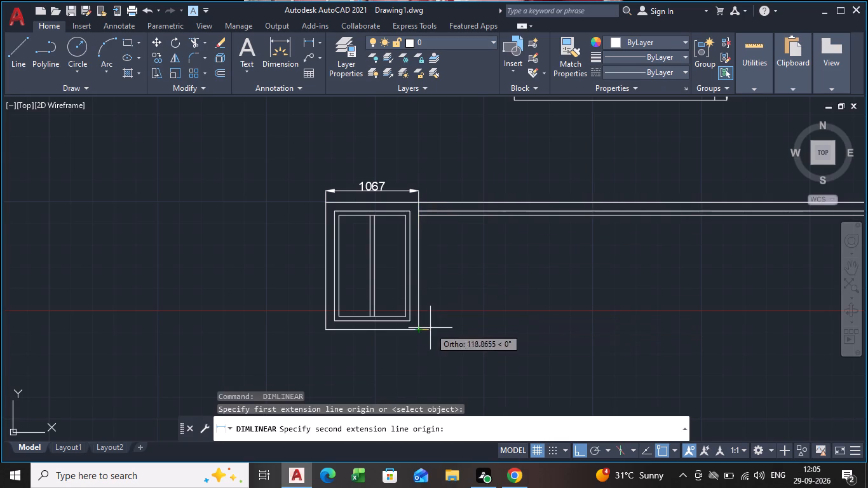
left_click(417, 204)
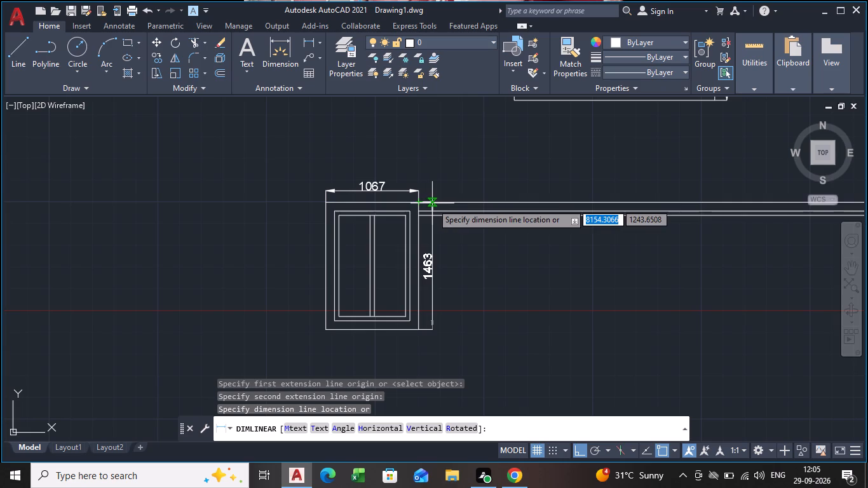
left_click(432, 203)
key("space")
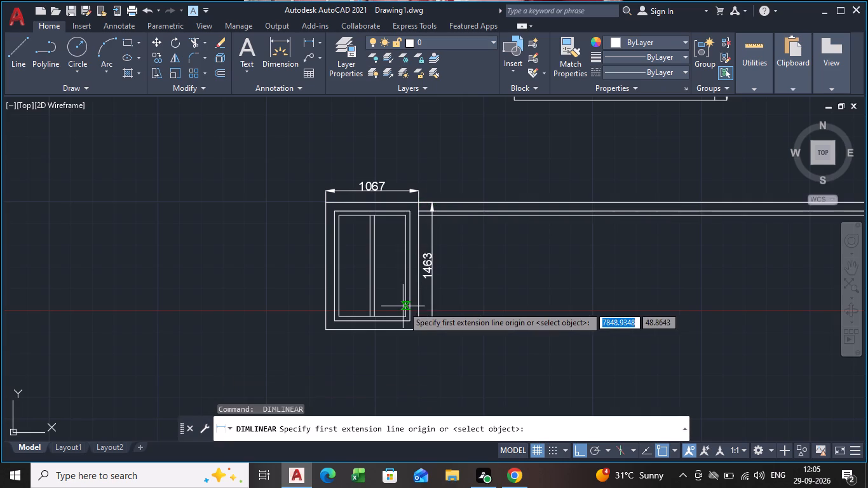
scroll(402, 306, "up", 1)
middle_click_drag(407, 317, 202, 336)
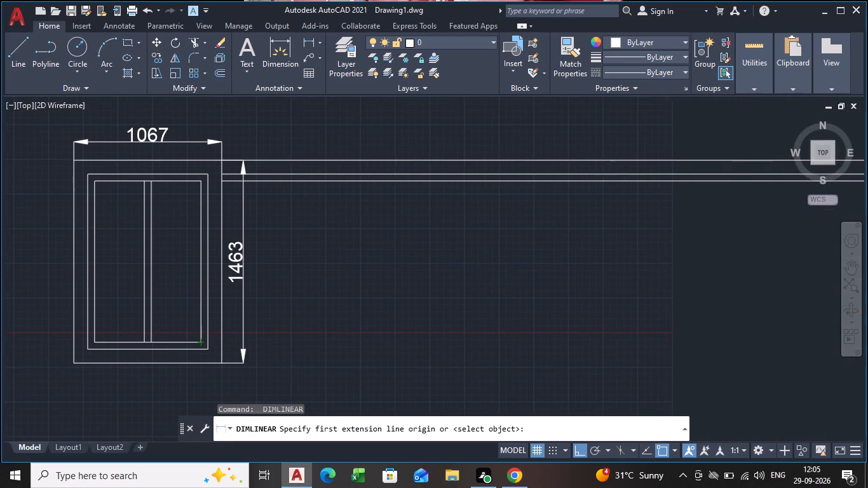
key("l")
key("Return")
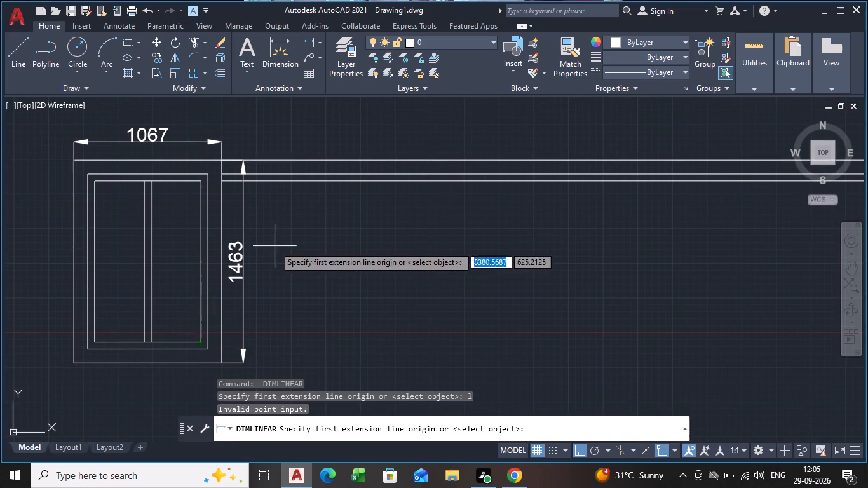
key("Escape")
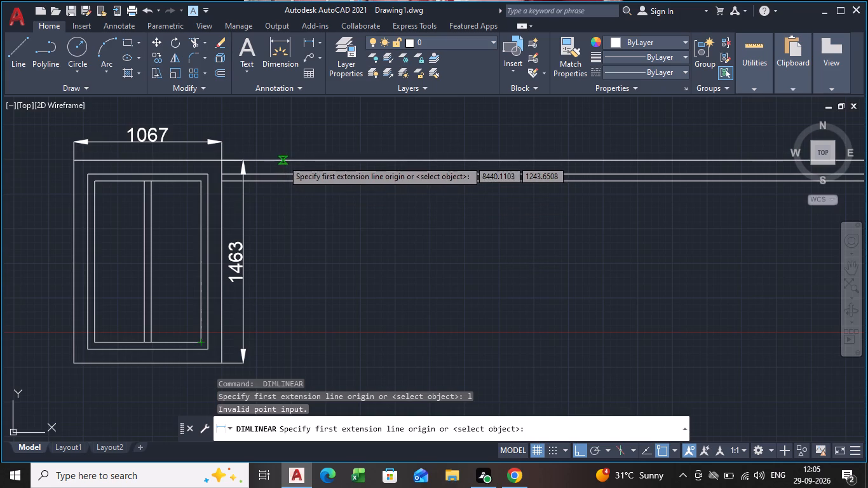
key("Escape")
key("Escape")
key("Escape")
Draw the second unit's outline from the top line: 2472 down, 2440 to the right, and back up to the top line.
key("l")
key("Return")
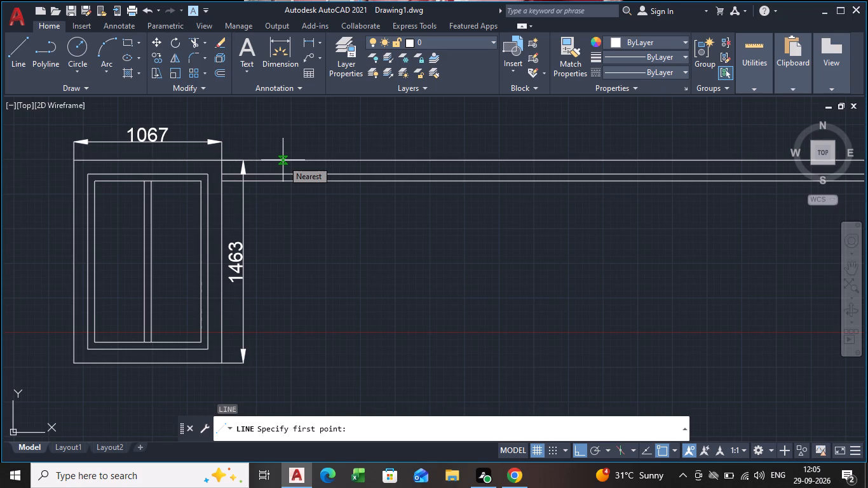
left_click(283, 160)
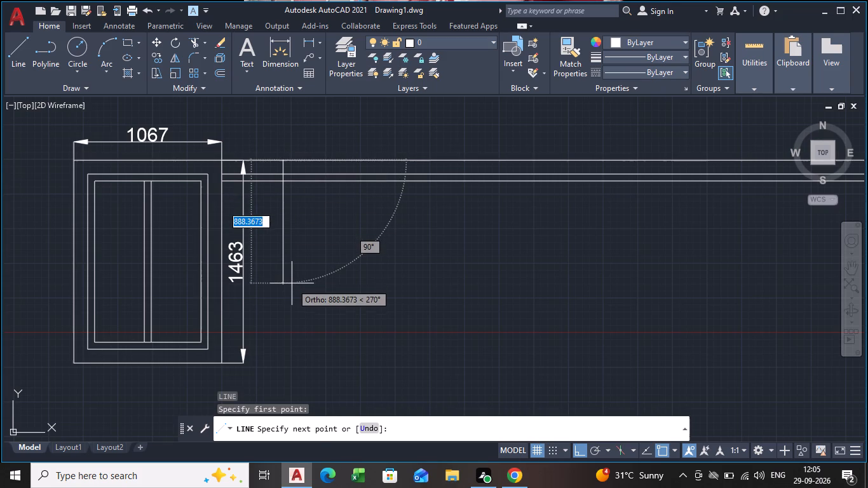
type("24")
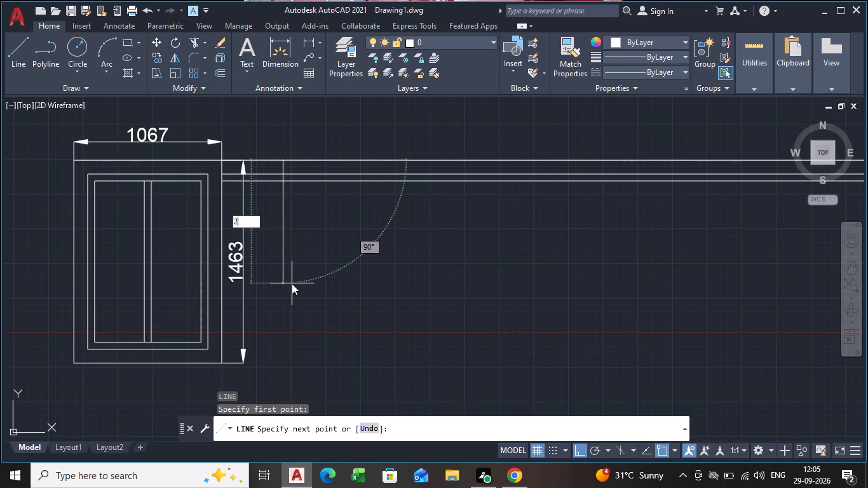
type("72")
key("Return")
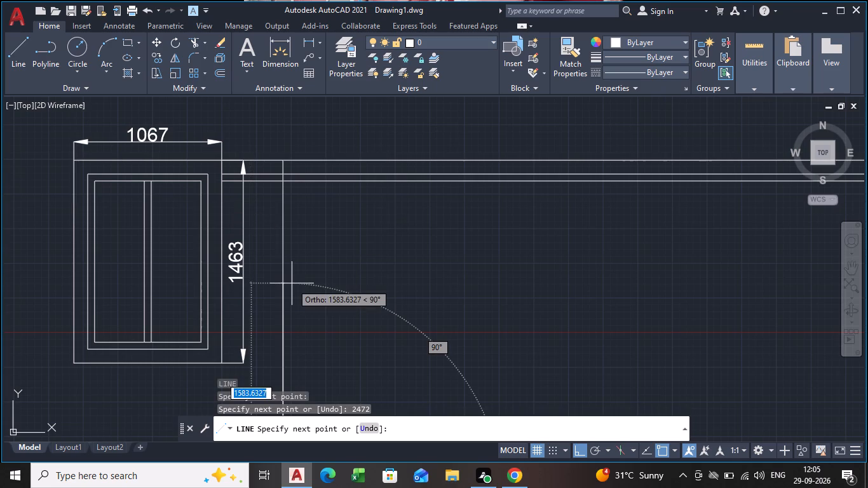
scroll(455, 305, "down", 4)
middle_click_drag(455, 330, 433, 288)
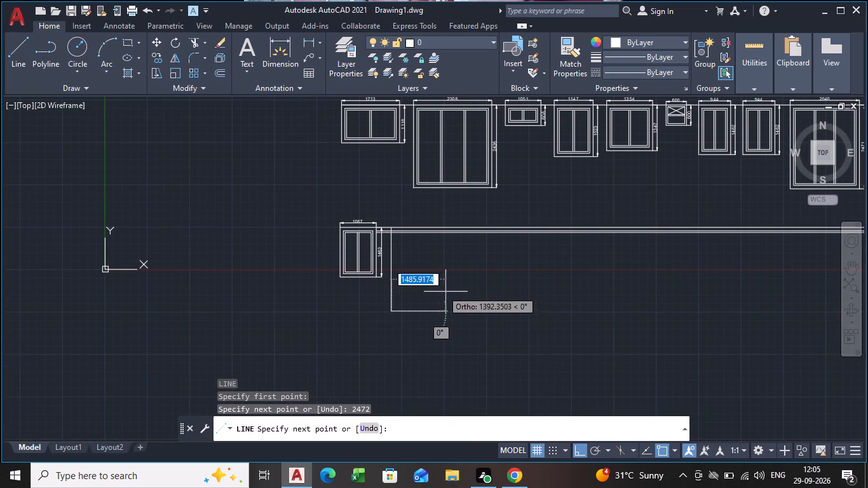
scroll(447, 292, "up", 2)
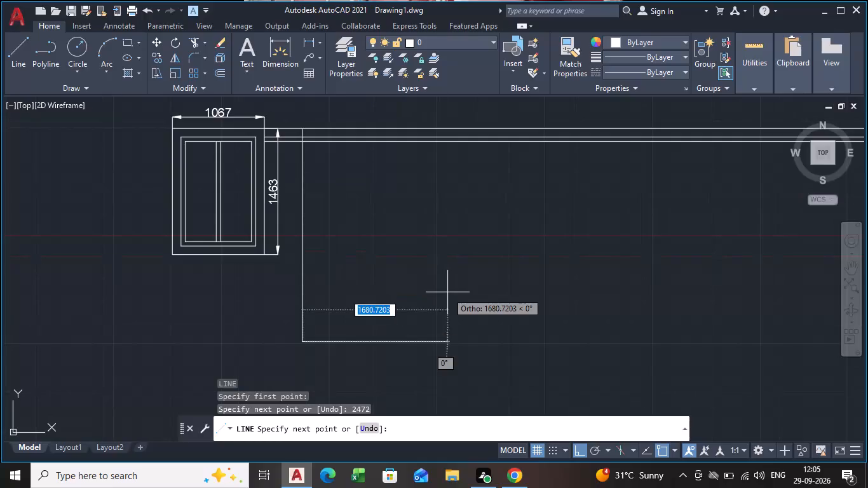
type("2440")
key("Return")
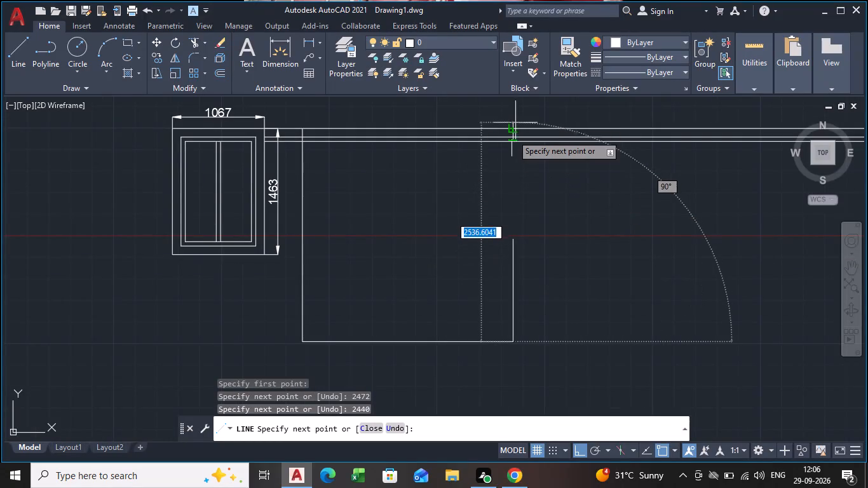
scroll(511, 128, "up", 3)
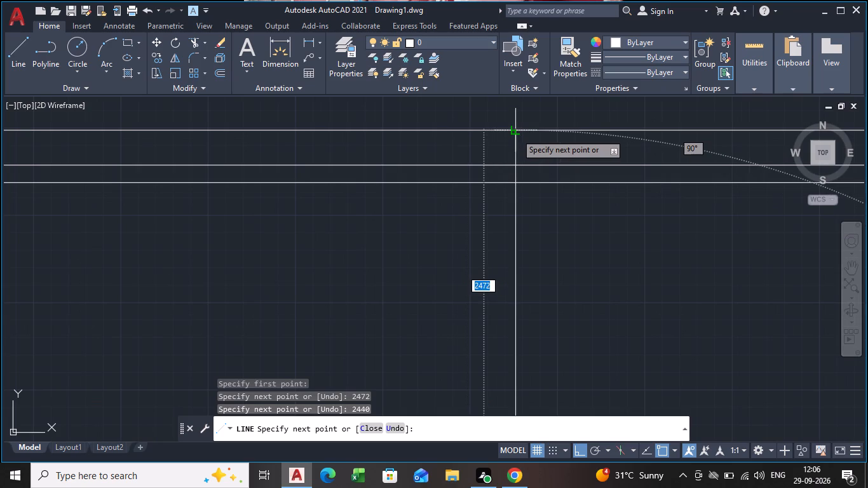
left_click(516, 133)
key("space")
Offset the second unit's left, bottom and right outline edges 100 inward.
scroll(438, 191, "down", 3)
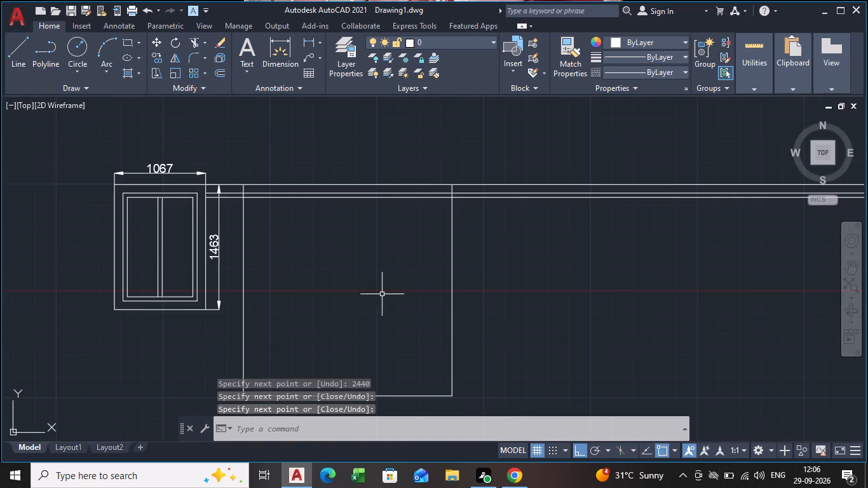
middle_click_drag(373, 306, 477, 239)
type("of")
key("Return")
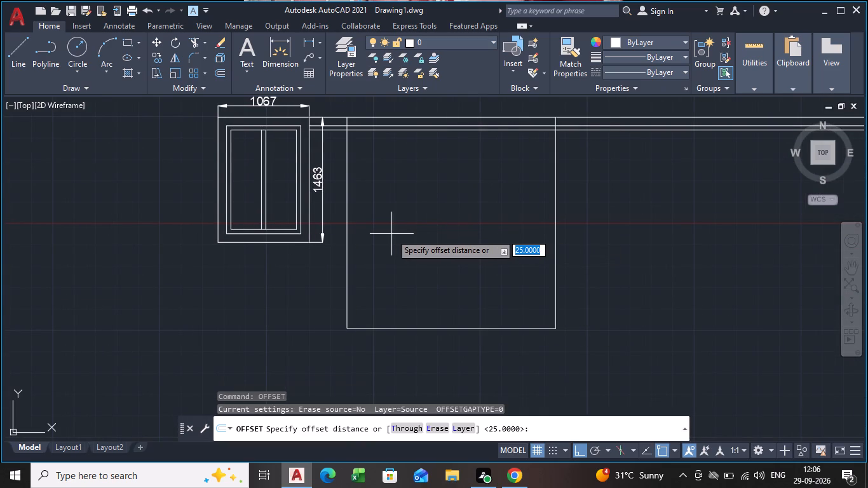
type("100")
key("Return")
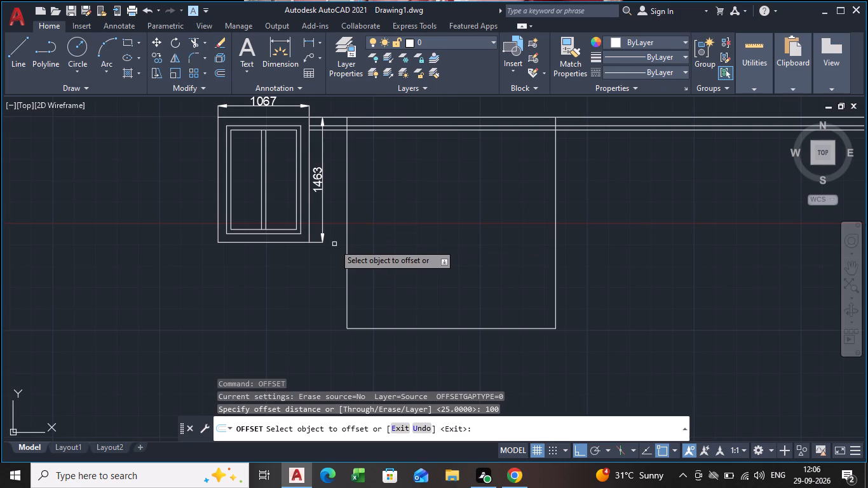
left_click(348, 248)
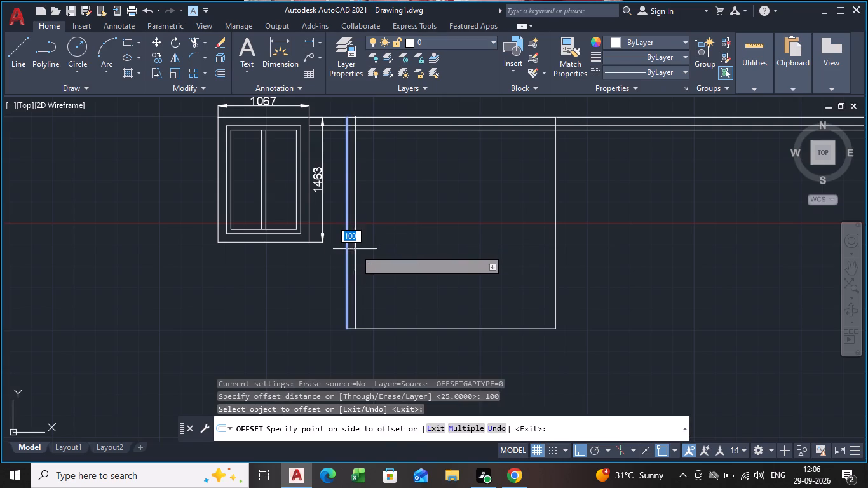
left_click(359, 249)
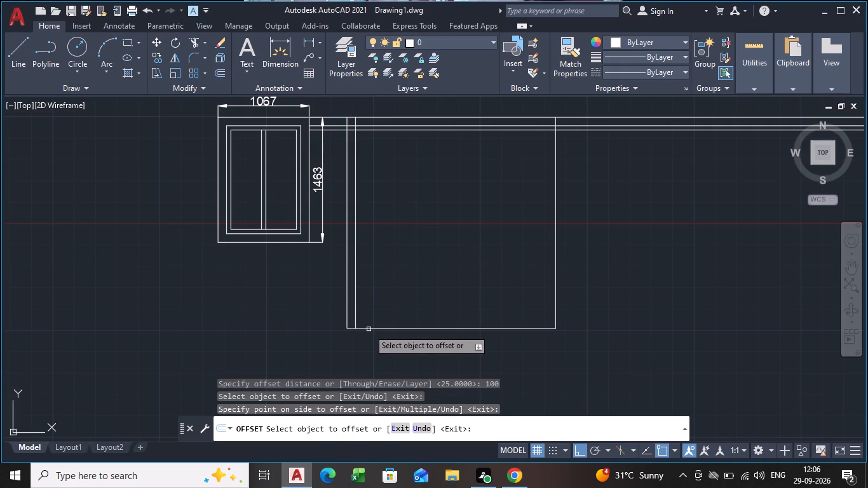
left_click(369, 329)
left_click(374, 308)
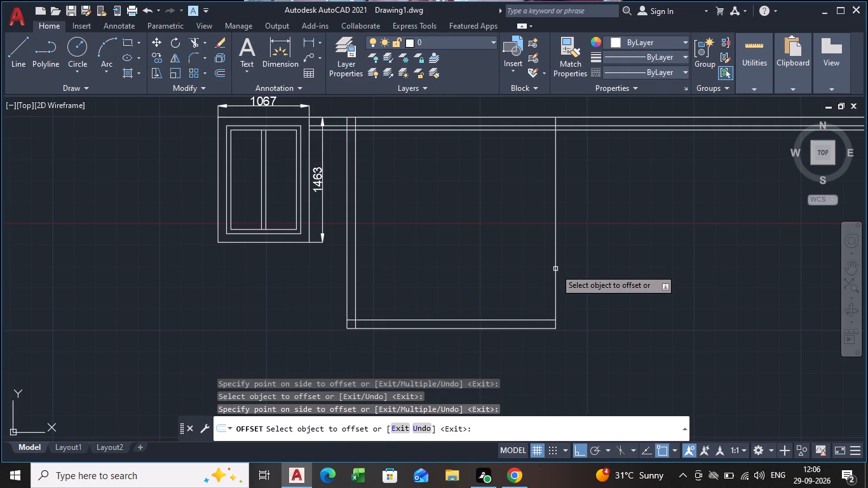
left_click(555, 268)
left_click(534, 264)
key("space")
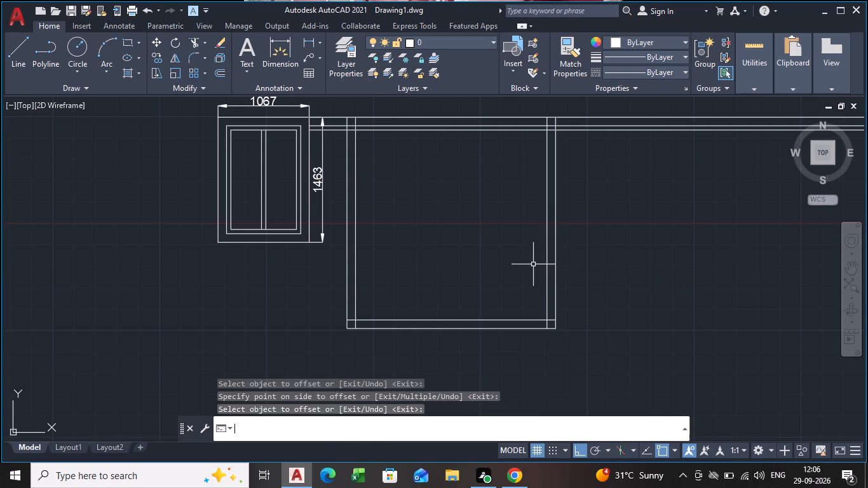
key("Escape")
key("Escape")
Offset the second unit's left, bottom and right frame lines a further 50 inward.
type("of")
key("Return")
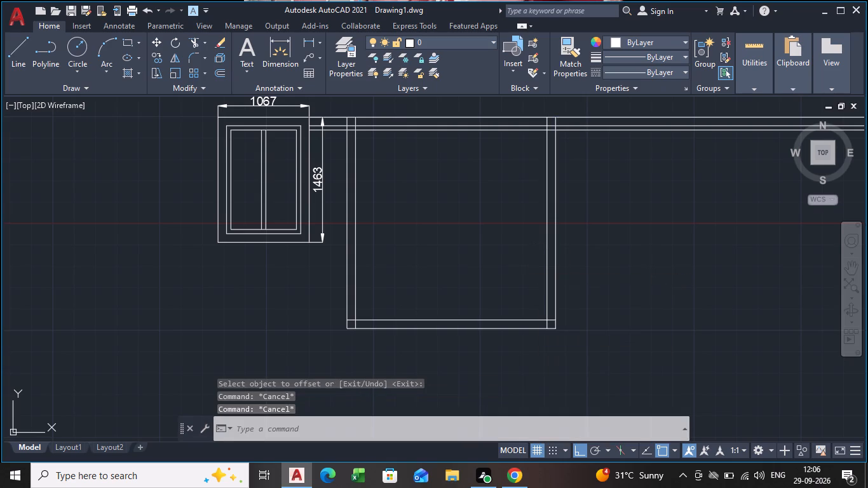
type("50")
key("Return")
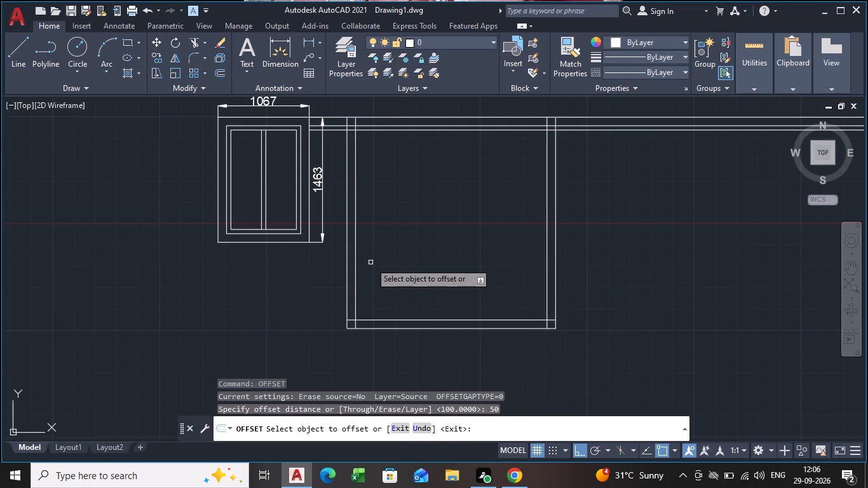
left_click(355, 256)
left_click(370, 259)
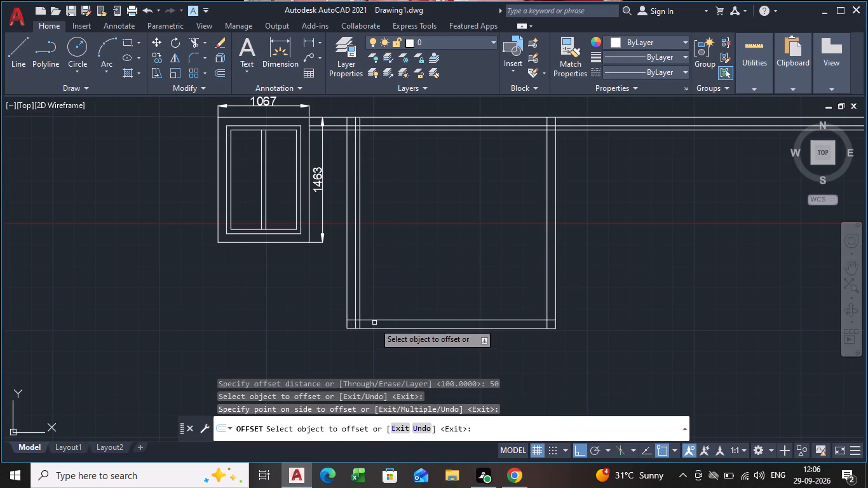
left_click(374, 320)
left_click(377, 308)
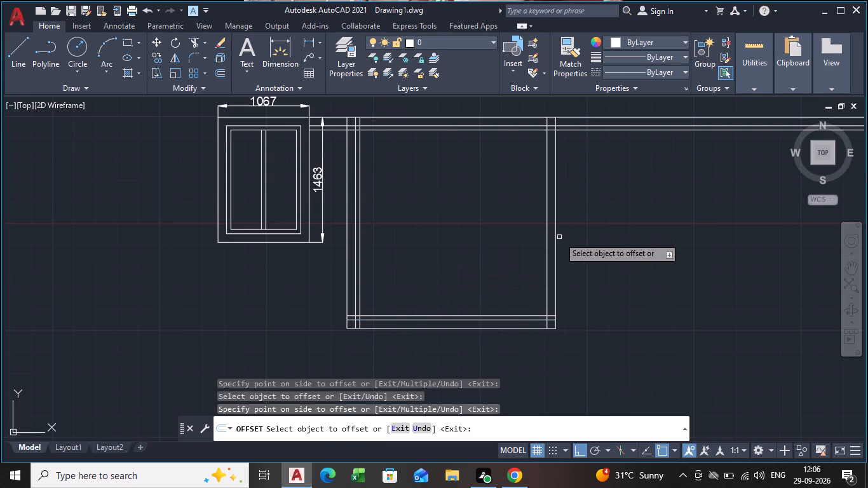
left_click(547, 243)
left_click(526, 240)
key("space")
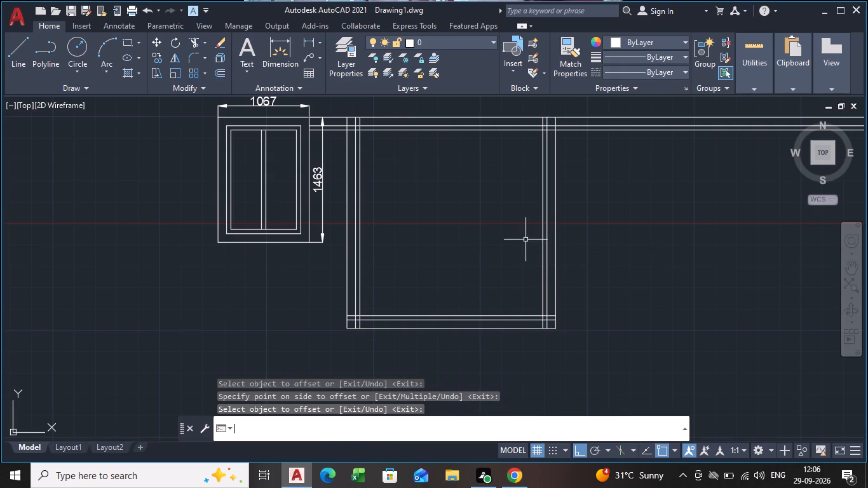
Trim the frame lines in the gap between the units and outside the second unit's top-left frame corner.
type("tr")
key("Return")
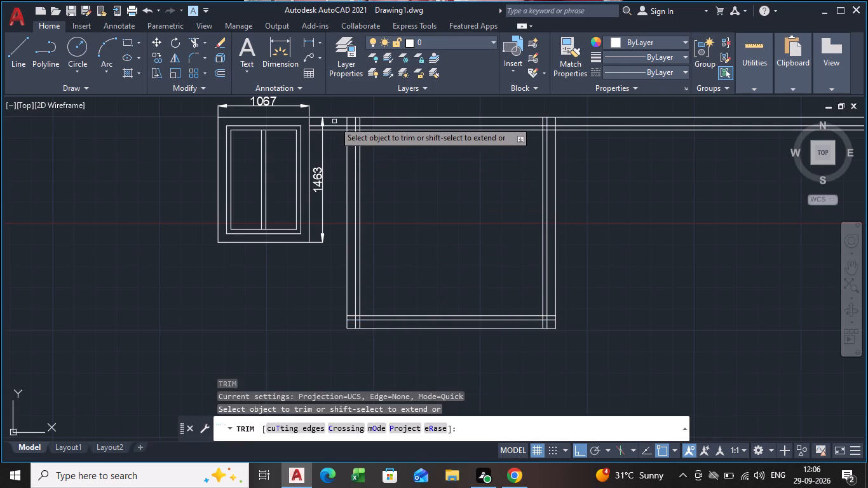
scroll(334, 121, "up", 2)
left_click(334, 121)
left_click(337, 167)
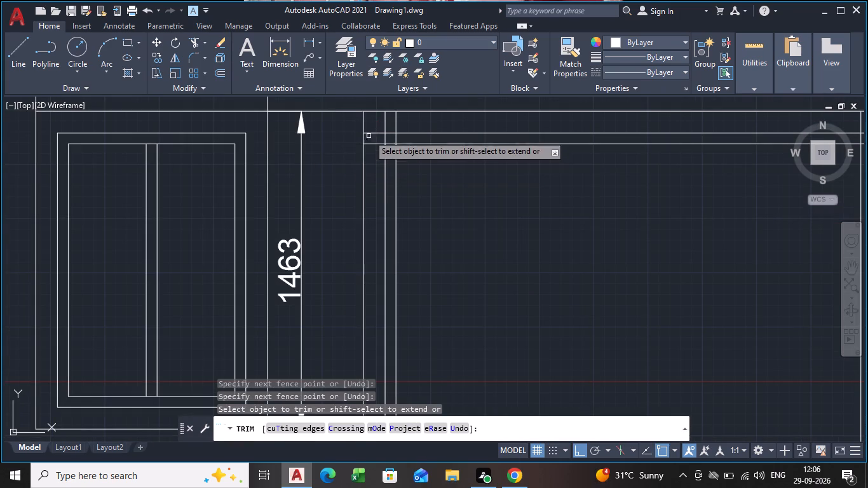
left_click(372, 126)
left_click(371, 148)
left_click(377, 120)
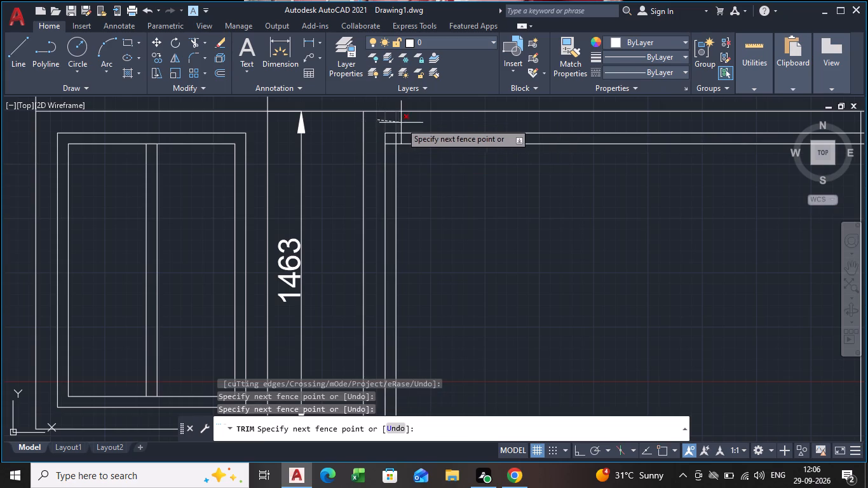
left_click(402, 123)
Trim the line ends extending past the outer frame line at the second unit's top-right corner.
scroll(501, 172, "down", 3)
scroll(597, 179, "up", 4)
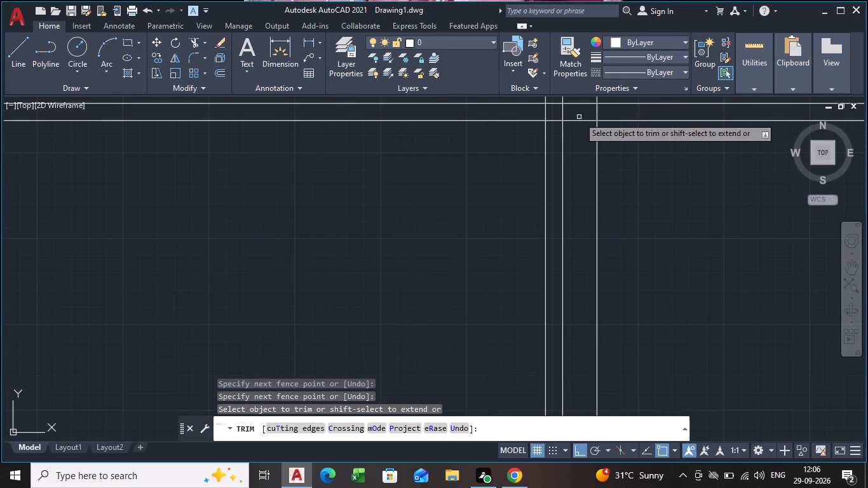
middle_click_drag(547, 116, 524, 237)
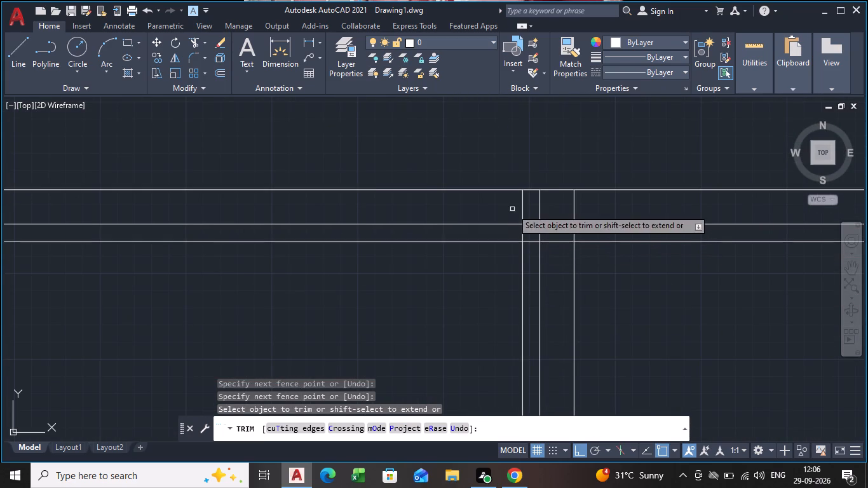
left_click(512, 209)
left_click(561, 207)
left_click(561, 209)
left_click(555, 258)
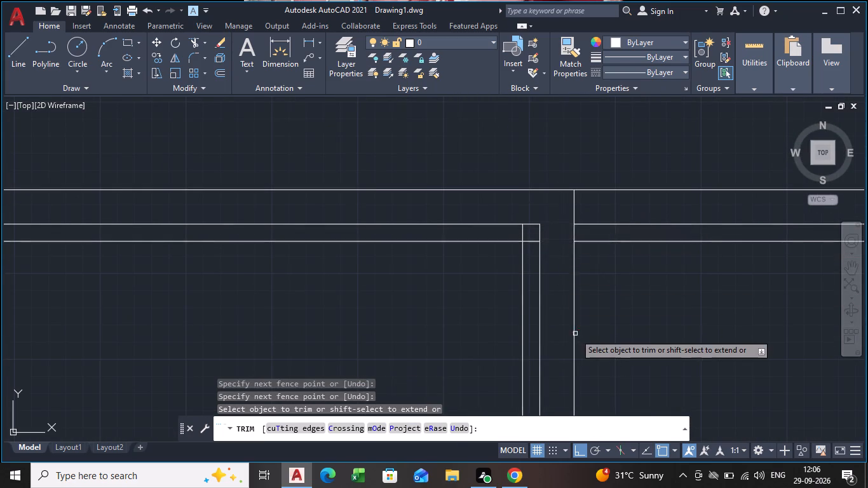
Trim the line ends extending past the outer frame line at the second unit's bottom-right corner.
scroll(575, 334, "down", 3)
middle_click_drag(577, 351, 559, 146)
scroll(540, 339, "up", 3)
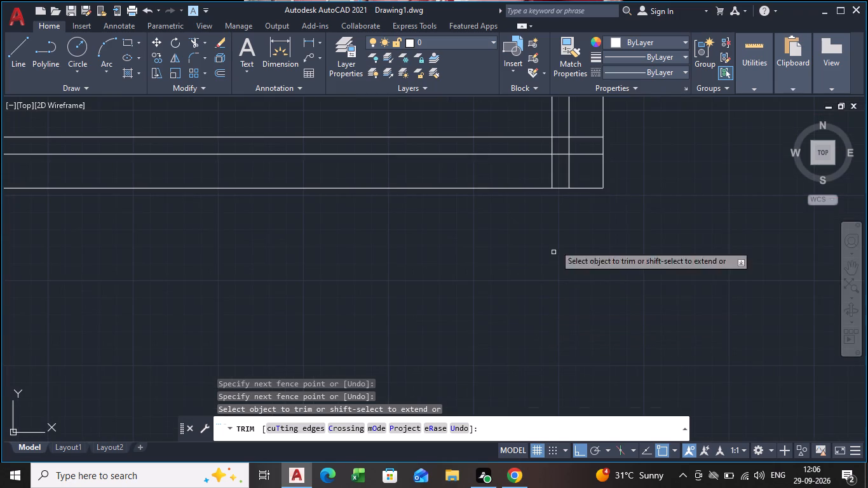
left_click(546, 168)
left_click(588, 165)
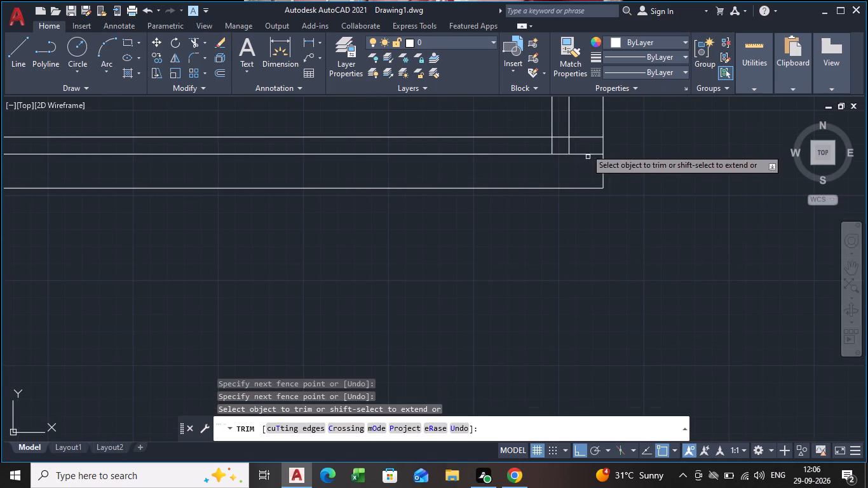
left_click(583, 126)
left_click(583, 170)
Trim the overlapping outer and inner frame line ends at the second unit's bottom-left corner.
scroll(351, 185, "down", 2)
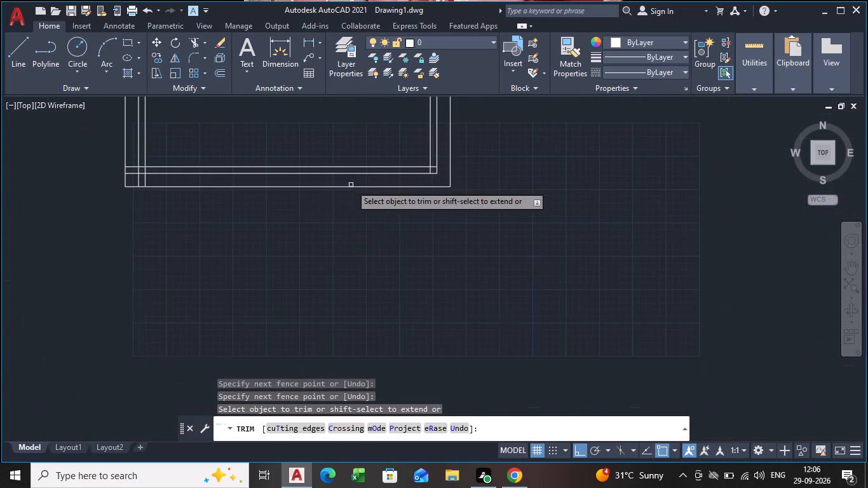
middle_click_drag(246, 191, 502, 211)
scroll(398, 190, "up", 3)
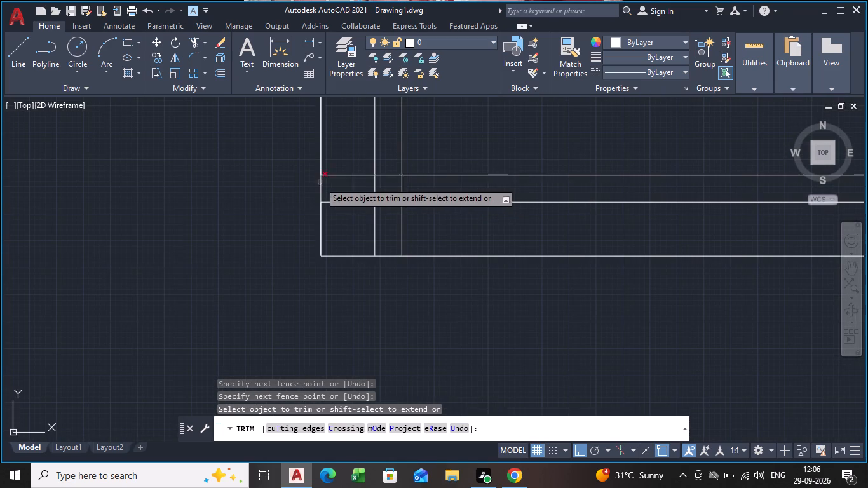
left_click(332, 157)
left_click(341, 226)
left_click(350, 232)
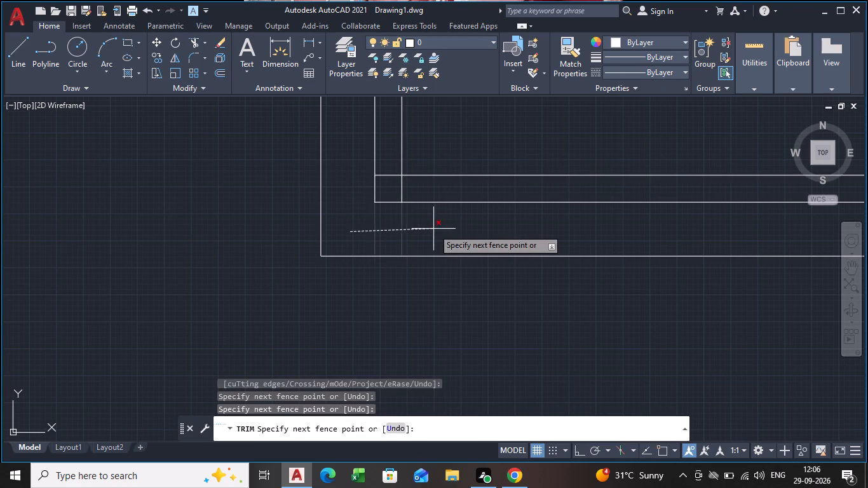
left_click(433, 229)
left_click(390, 175)
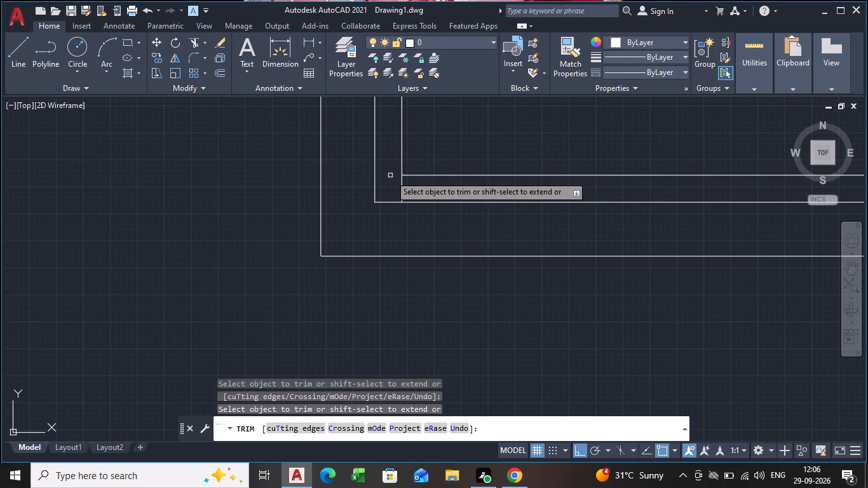
left_click(402, 187)
Trim the inner frame line overlaps at the second unit's bottom-right corner.
scroll(580, 186, "down", 2)
middle_click_drag(597, 166, 369, 234)
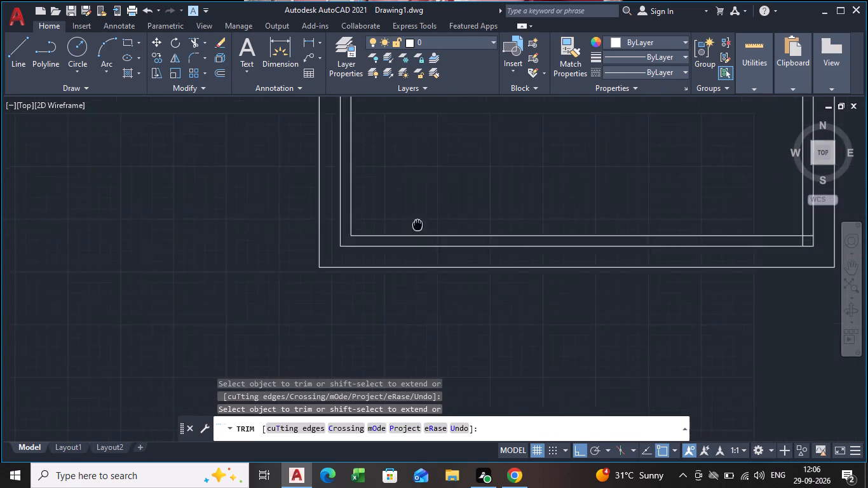
middle_click_drag(369, 234, 154, 252)
scroll(499, 267, "up", 5)
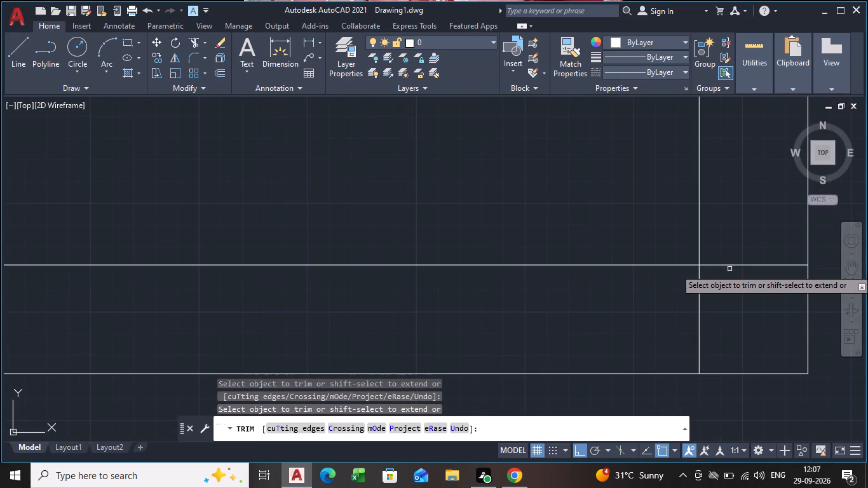
left_click(731, 266)
left_click(698, 306)
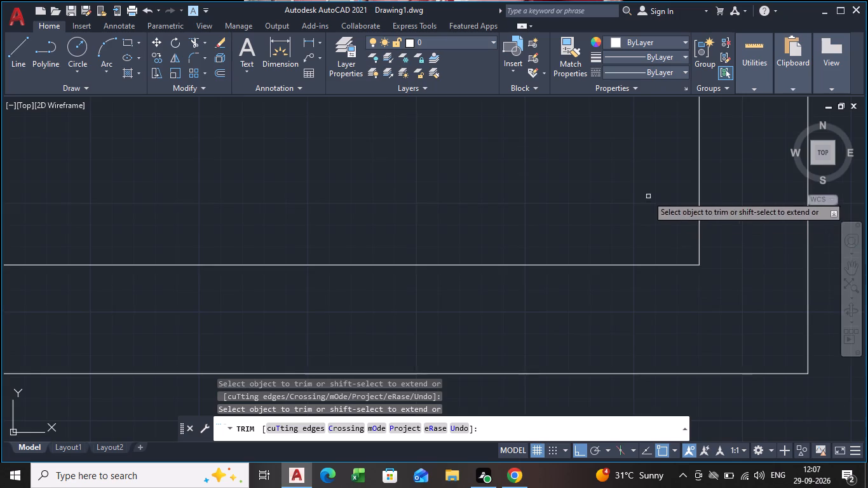
Trim the inner frame line overlaps at the second unit's top-left corner.
scroll(647, 196, "down", 5)
scroll(592, 151, "down", 4)
middle_click_drag(531, 141, 568, 405)
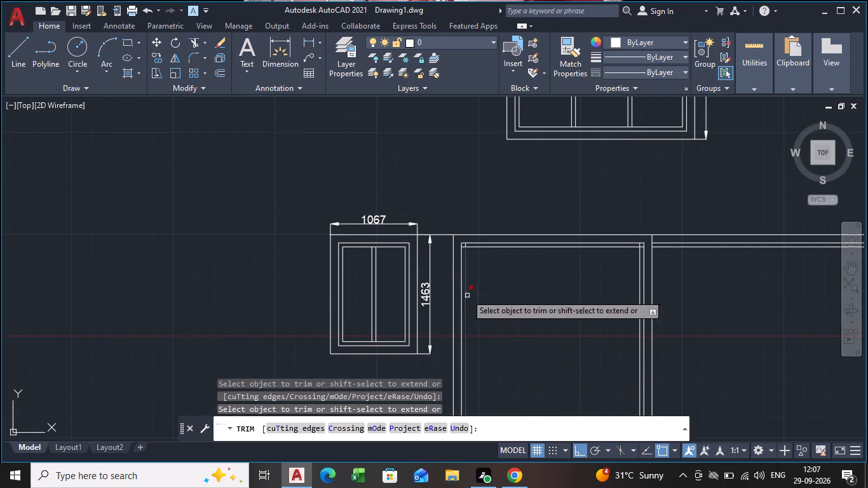
scroll(460, 243, "up", 4)
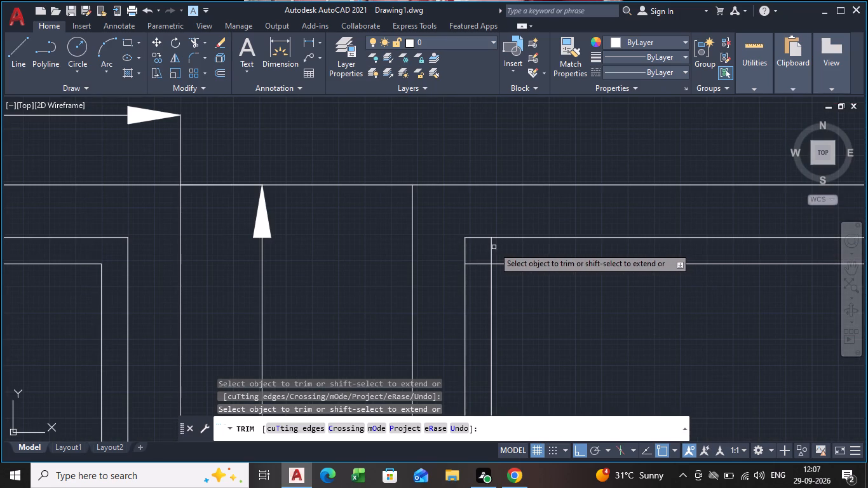
left_click(491, 247)
left_click(475, 264)
Trim the inner frame line overlaps at the second unit's top-right corner and finish trimming.
scroll(634, 295, "down", 3)
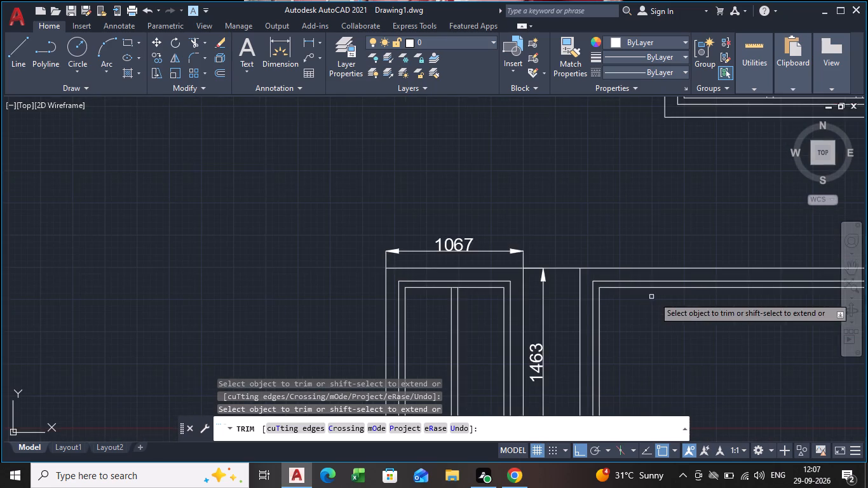
middle_click_drag(670, 298, 352, 301)
scroll(559, 283, "up", 4)
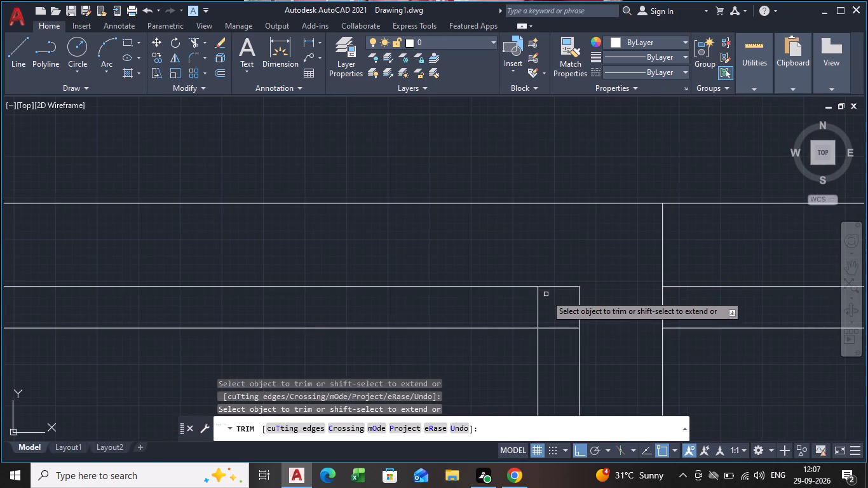
left_click(537, 304)
left_click(559, 328)
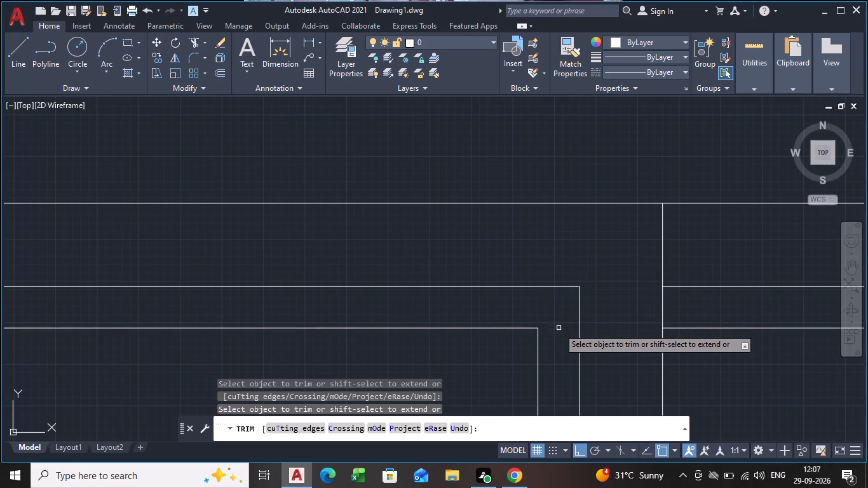
scroll(546, 335, "down", 5)
middle_click_drag(593, 342, 553, 159)
scroll(553, 159, "down", 2)
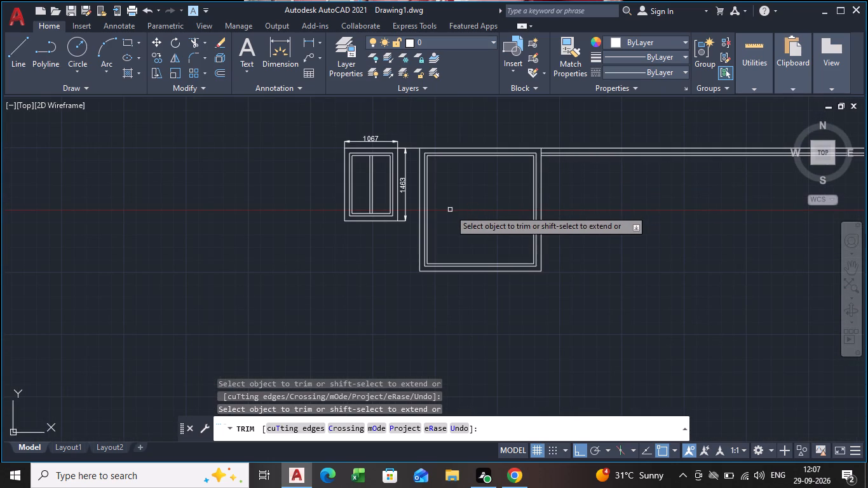
key("Escape")
Quick-measure the clear width and height inside the second unit's inner frame.
left_click(762, 110)
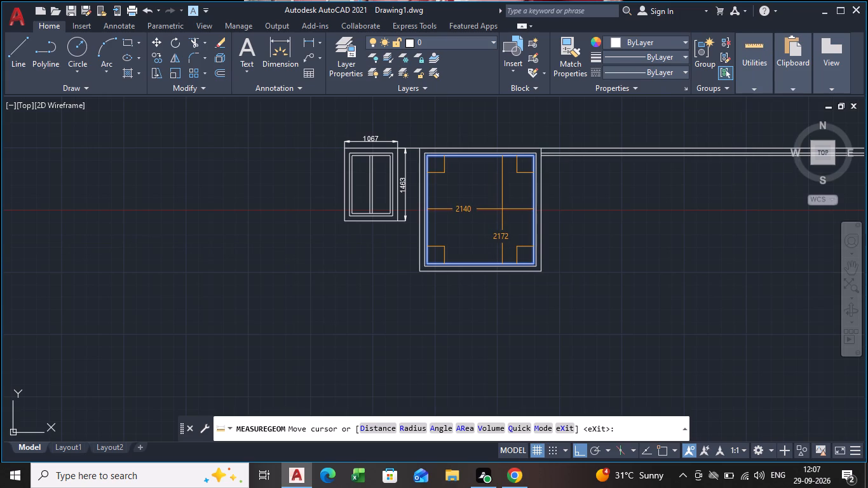
scroll(502, 209, "up", 2)
scroll(502, 209, "down", 1)
middle_click_drag(502, 209, 498, 271)
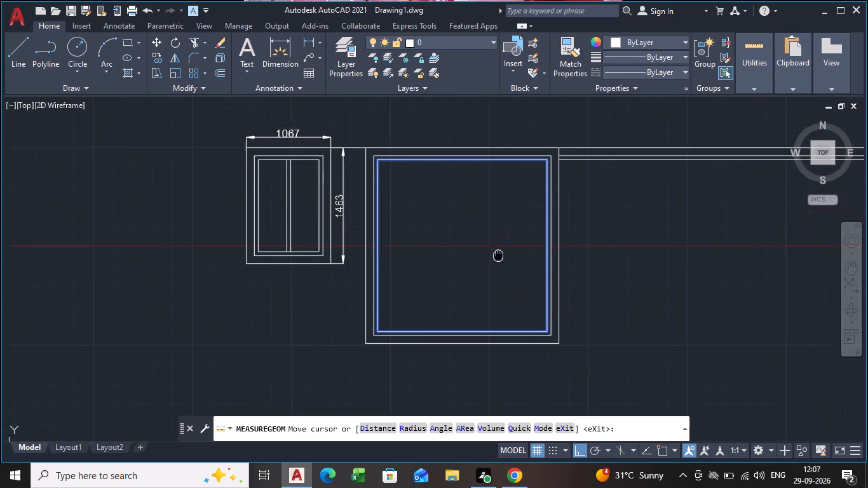
middle_click_drag(498, 271, 498, 278)
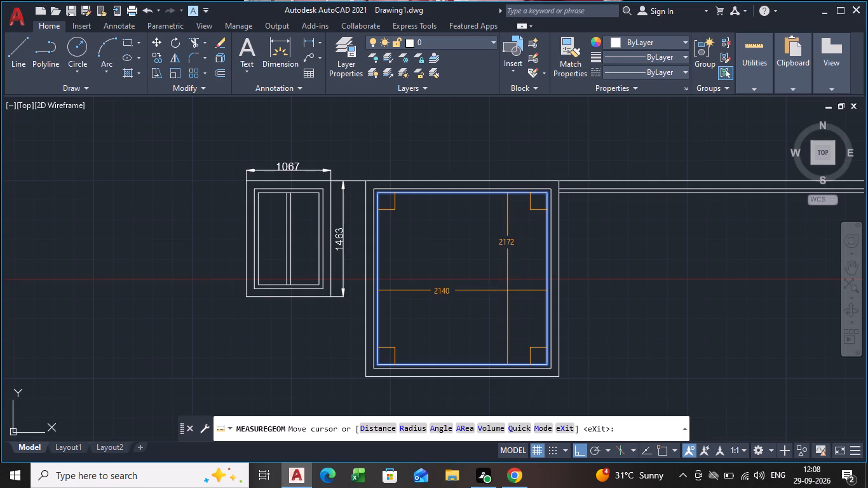
key("Escape")
Offset the second unit's innermost left frame line 713 to the right, then offset the new line another 713.
type("of")
key("Return")
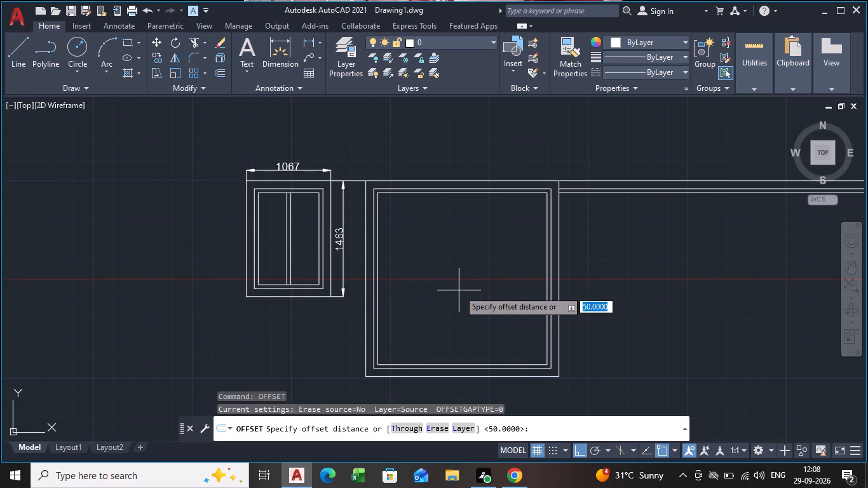
type("713")
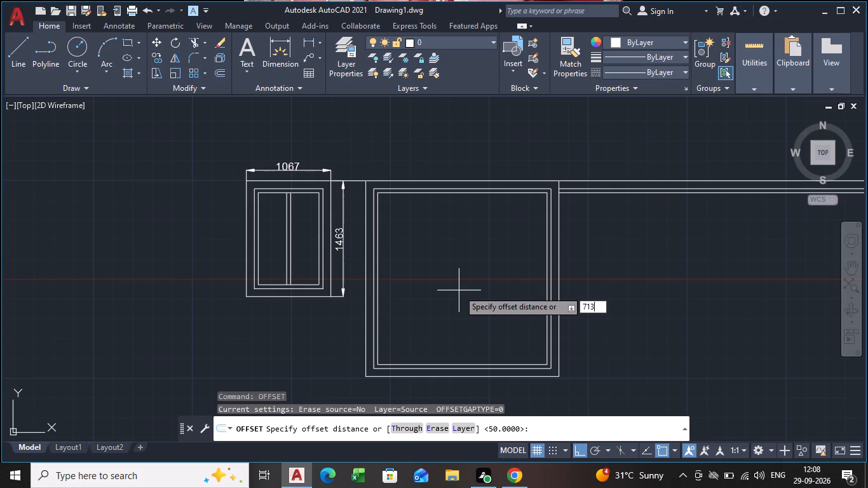
key("Return")
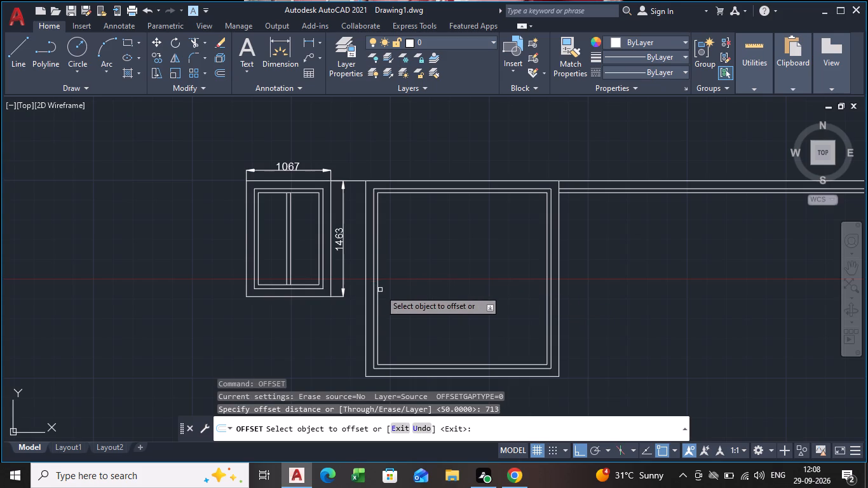
left_click(379, 290)
left_click(400, 290)
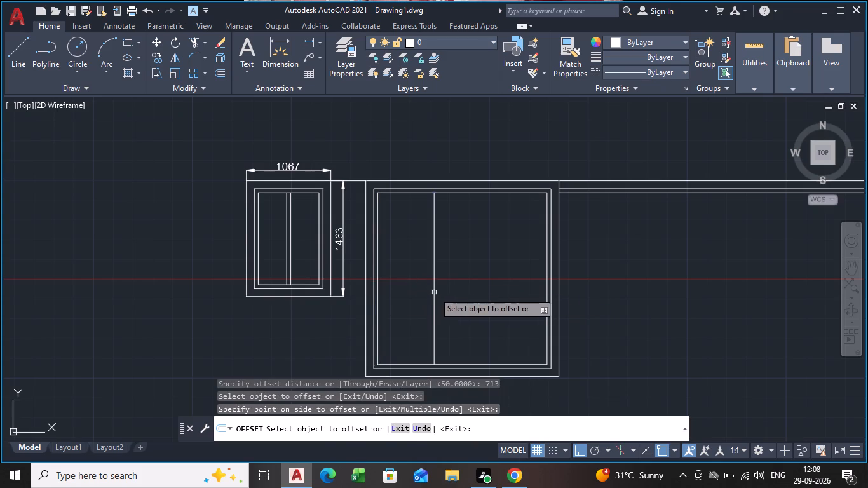
left_click(434, 292)
left_click(482, 295)
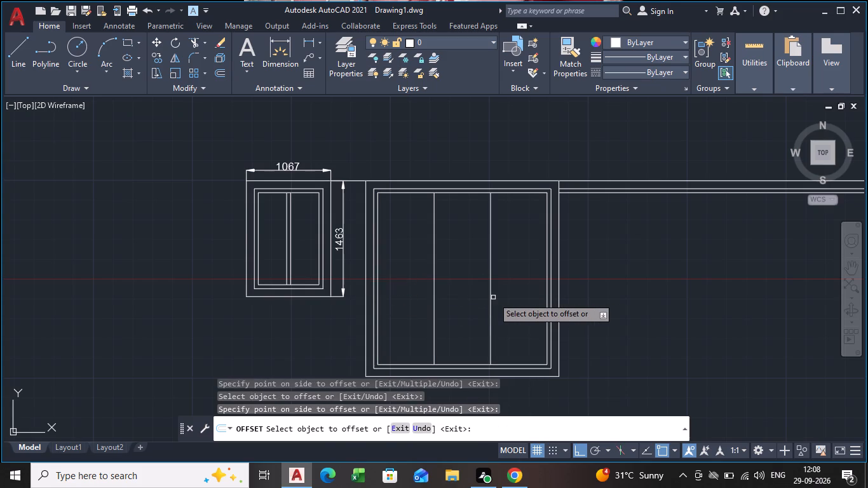
key("Escape")
Quick-measure the width of the second unit's rightmost panel.
left_click(754, 49)
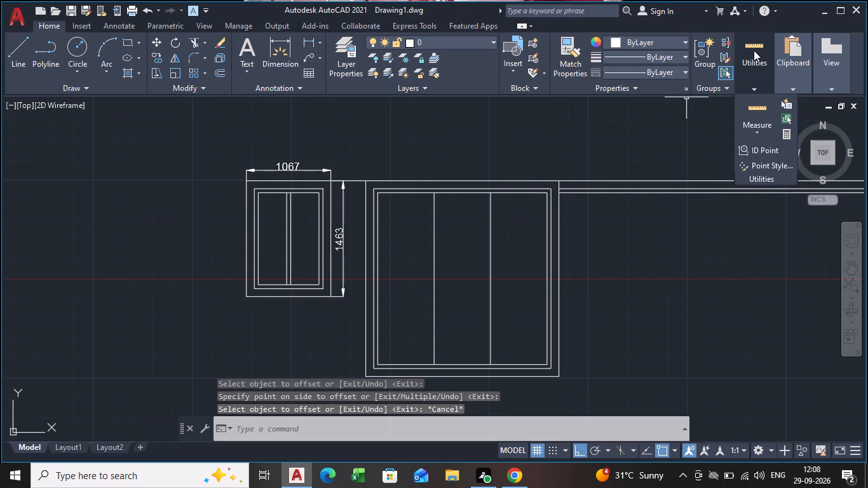
left_click(759, 102)
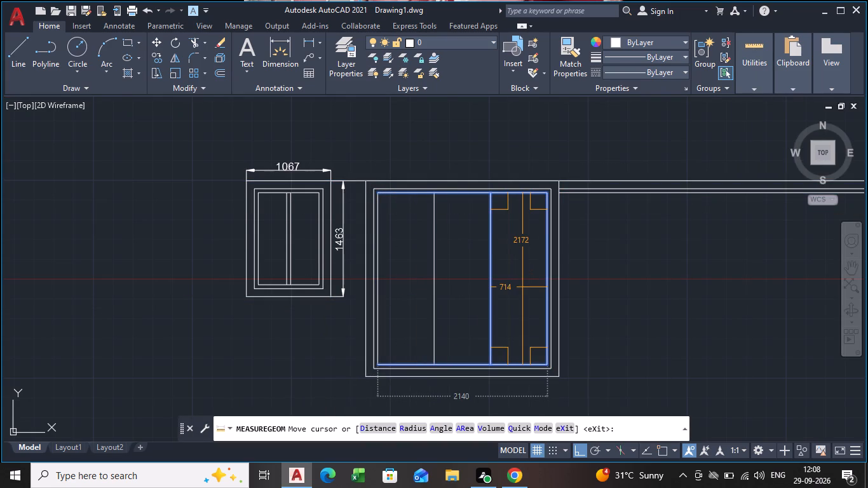
key("Escape")
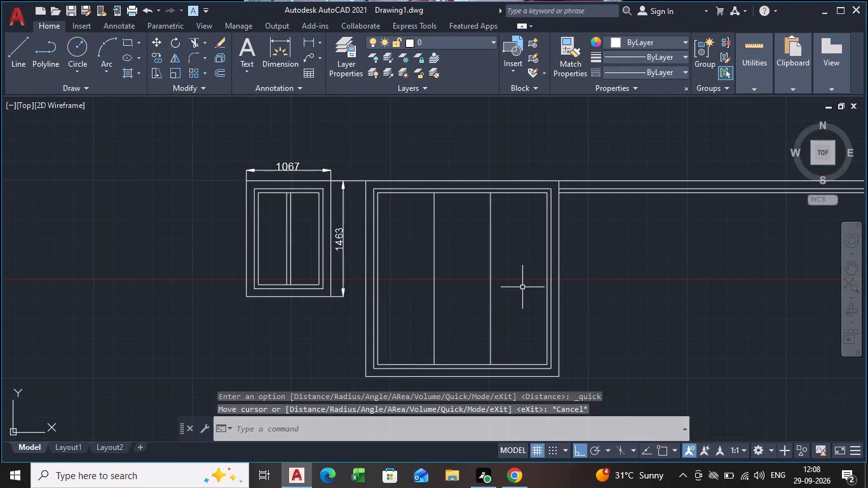
Offset both vertical divider lines in the second unit 25 to each side.
type("of")
key("Return")
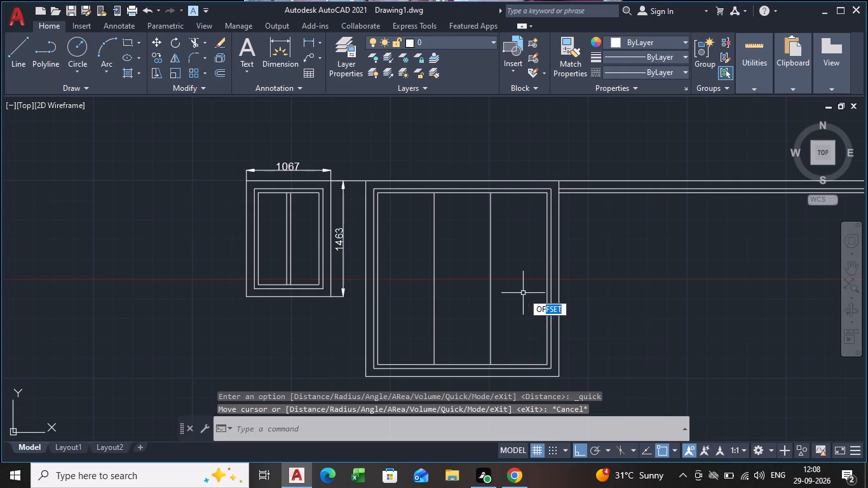
type("25")
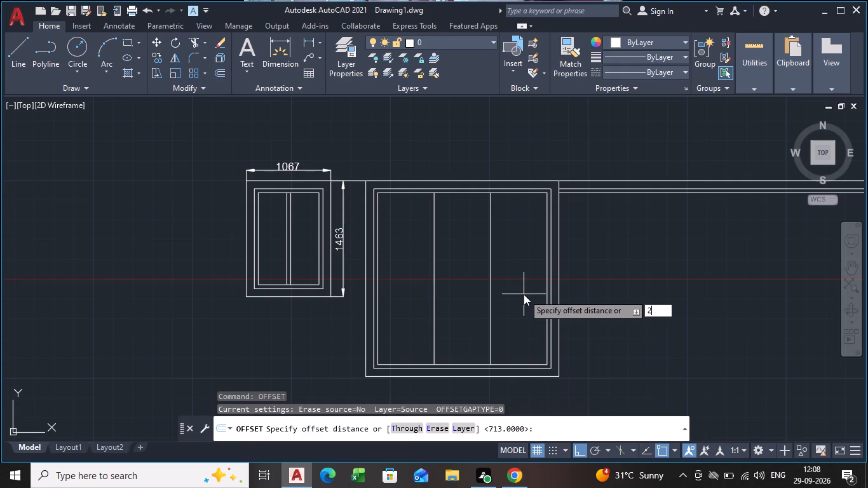
key("Return")
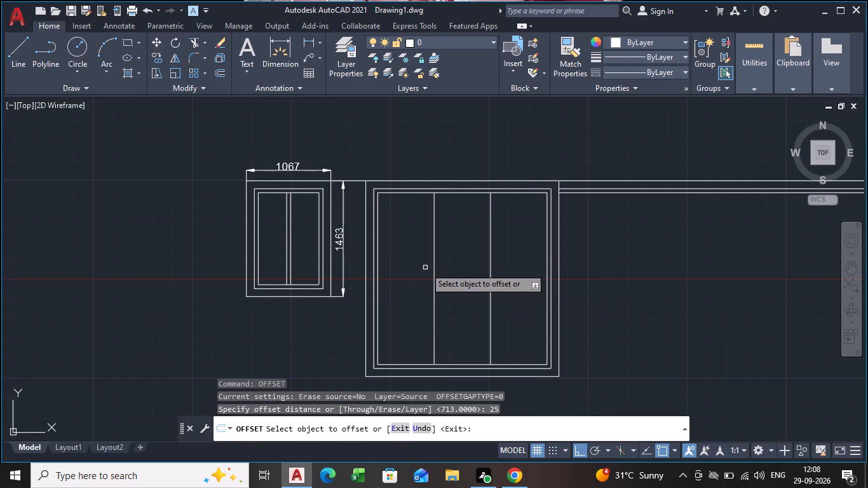
left_click(435, 262)
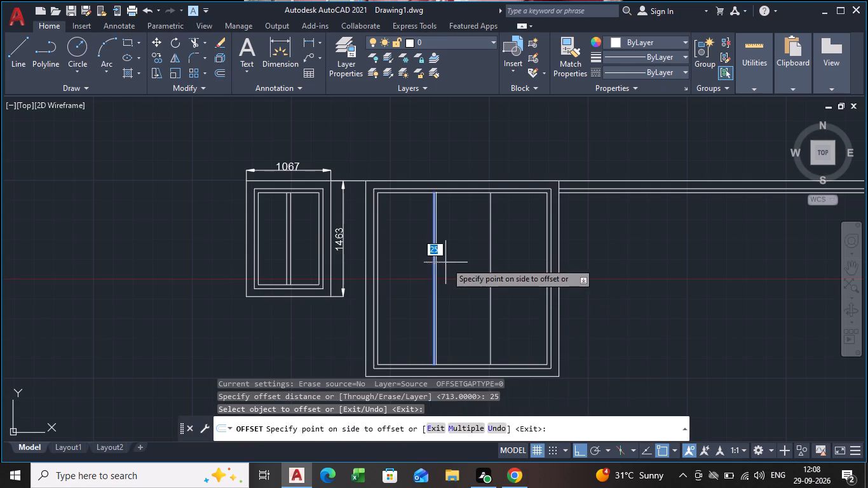
left_click(452, 262)
scroll(433, 259, "up", 2)
left_click(432, 257)
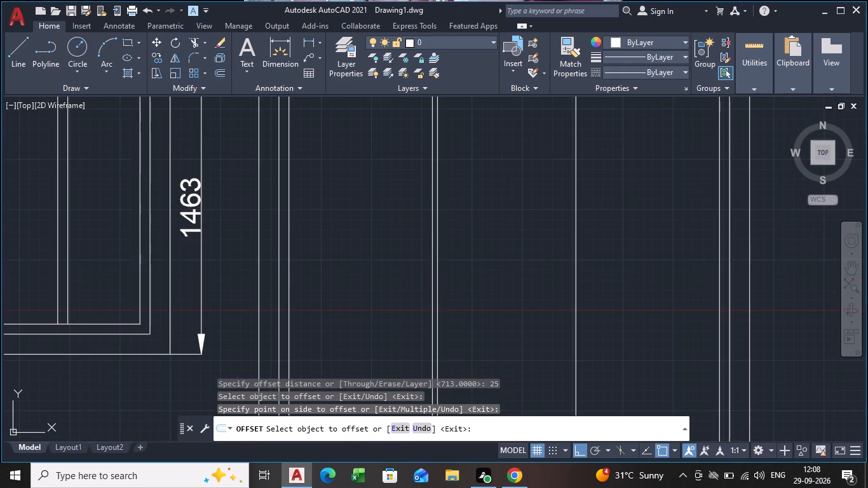
left_click(410, 254)
left_click(578, 240)
left_click(597, 243)
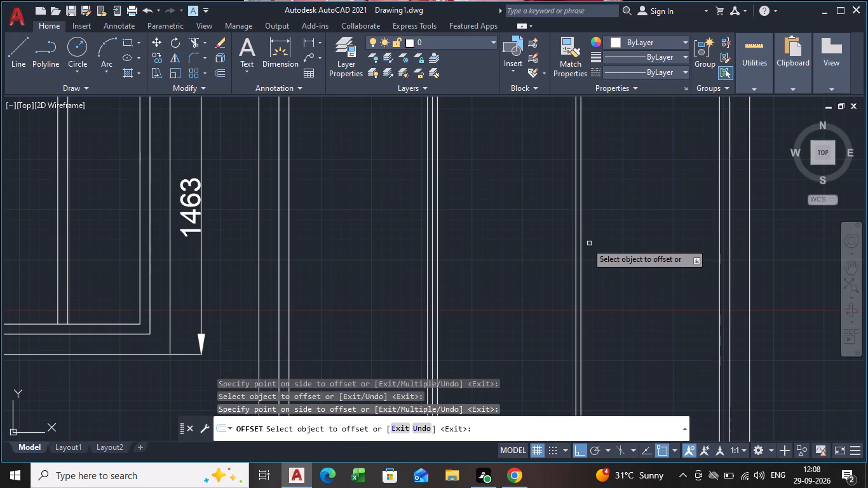
left_click(575, 240)
left_click(560, 237)
key("space")
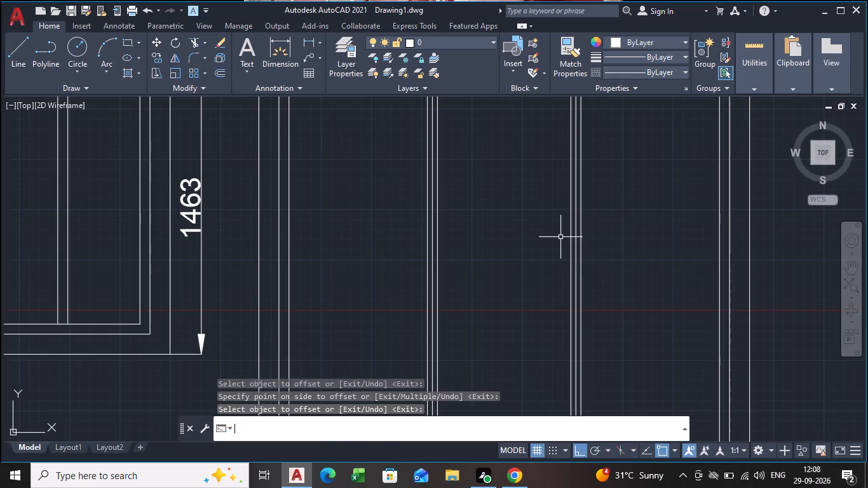
Delete the original centre line of each of the second unit's two dividers.
left_click(576, 221)
key("Delete")
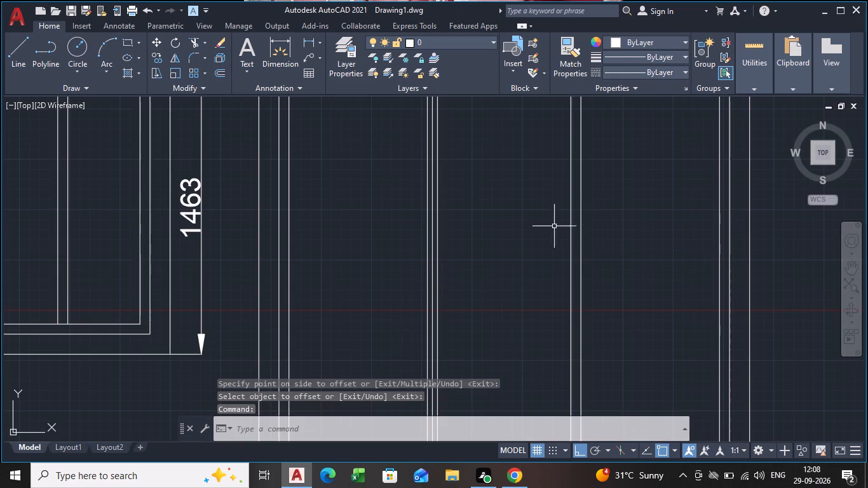
left_click(432, 246)
key("Delete")
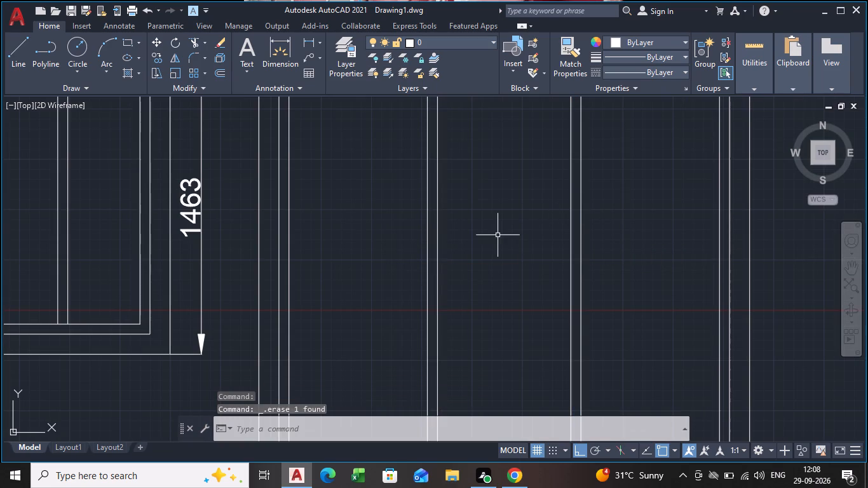
Add a horizontal linear dimension for the second unit's overall width, placed just above its top edge.
scroll(500, 234, "down", 3)
middle_click_drag(500, 205, 484, 290)
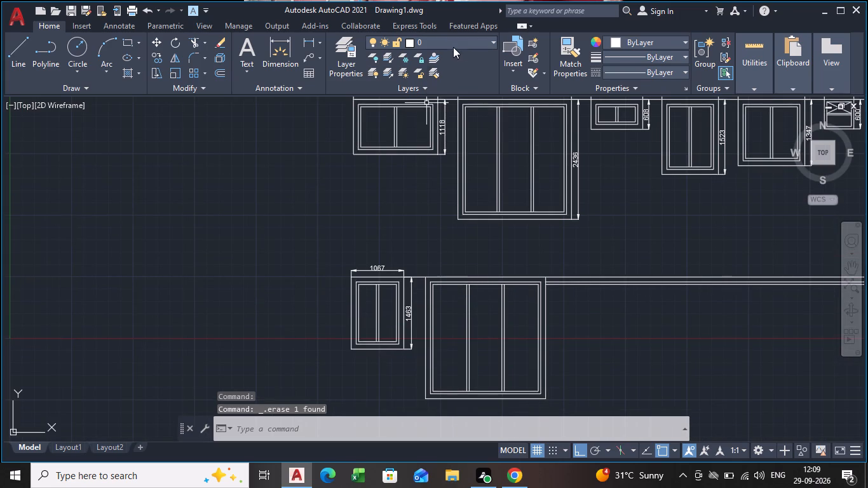
left_click(310, 39)
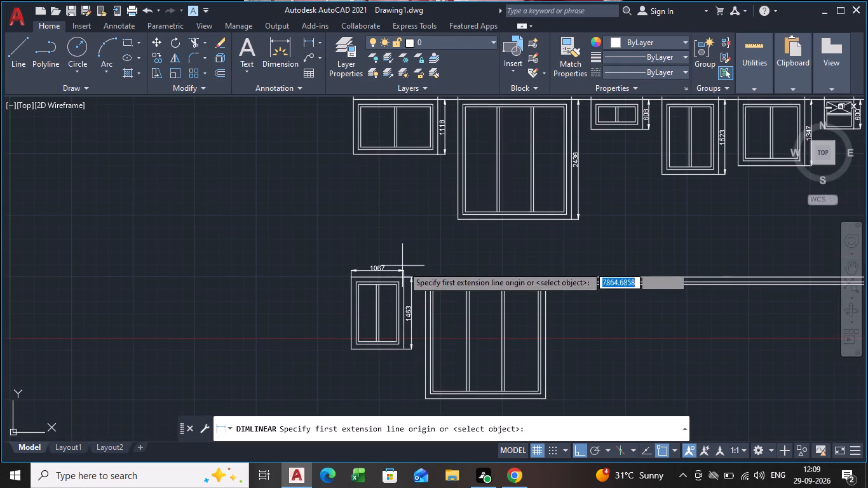
scroll(418, 281, "up", 2)
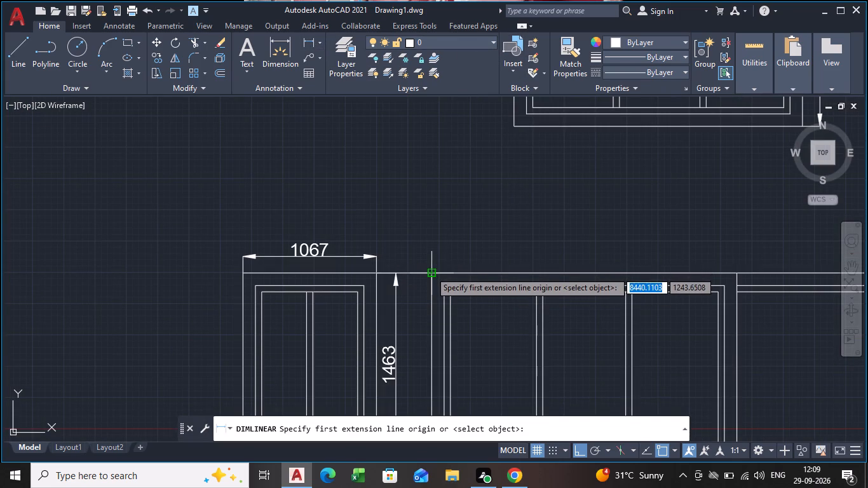
left_click(430, 271)
left_click(736, 273)
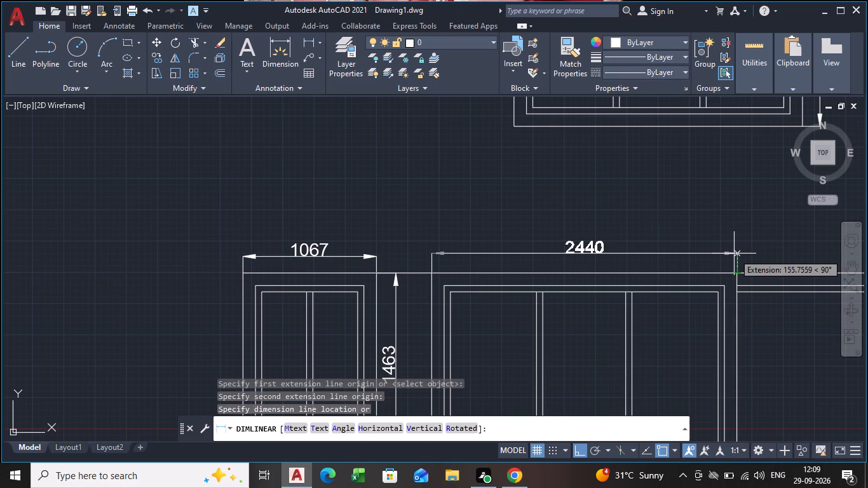
left_click(734, 254)
Add a vertical linear dimension for the second unit's overall height, placed just beyond its right edge.
middle_click_drag(726, 316, 533, 156)
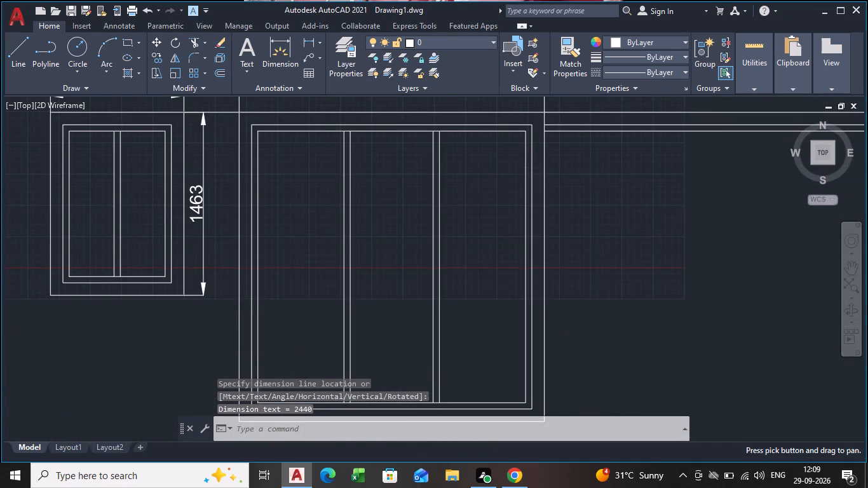
key("space")
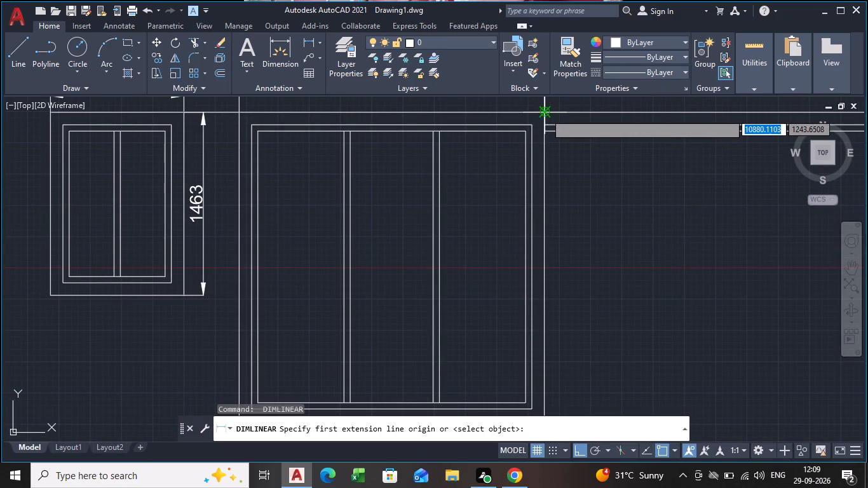
left_click(545, 113)
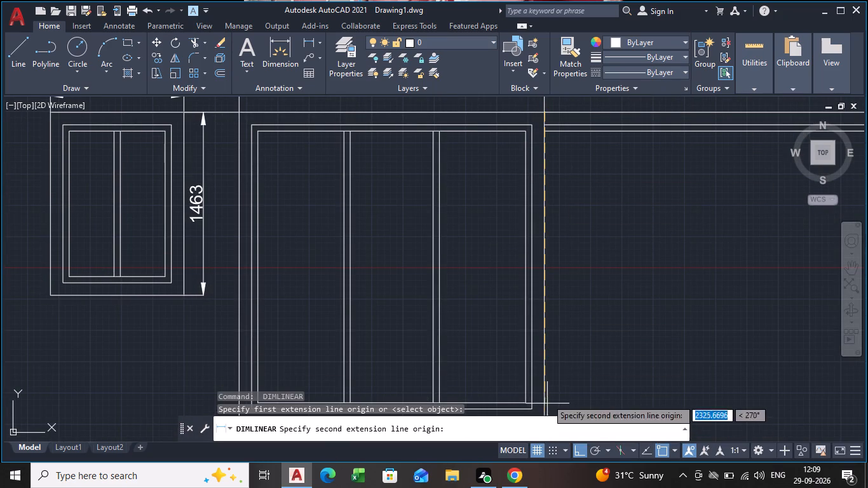
scroll(547, 391, "down", 2)
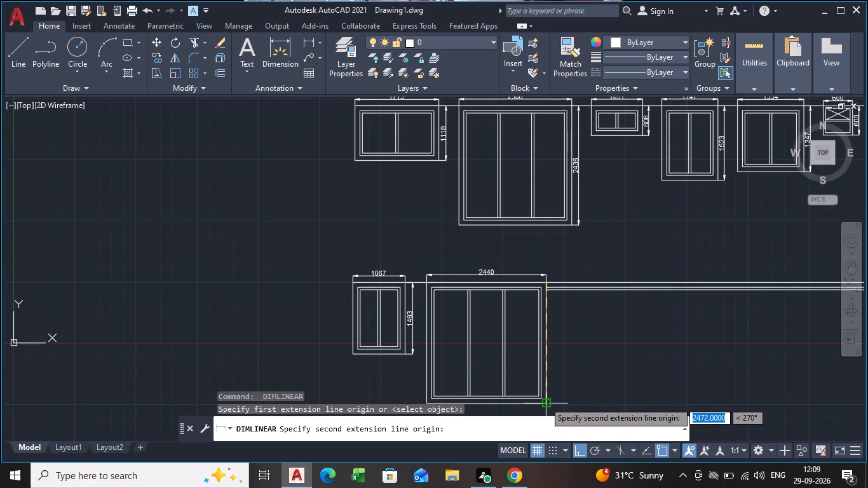
scroll(545, 402, "up", 3)
middle_click_drag(545, 402, 538, 316)
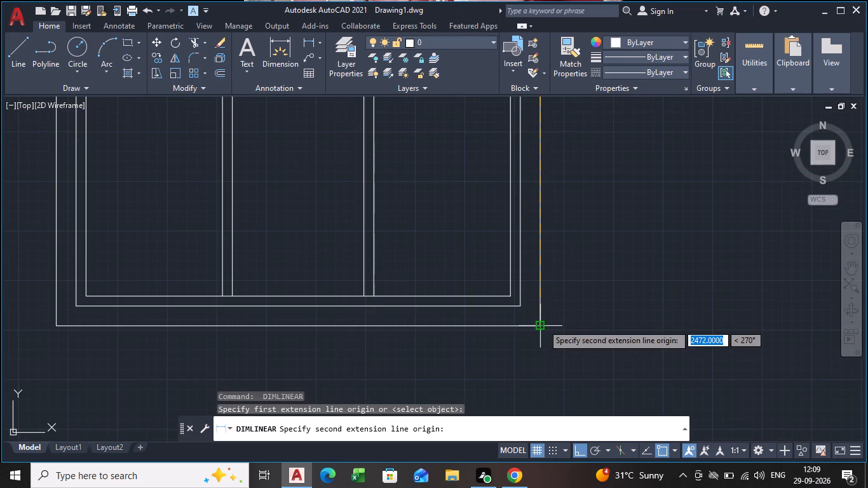
left_click(543, 325)
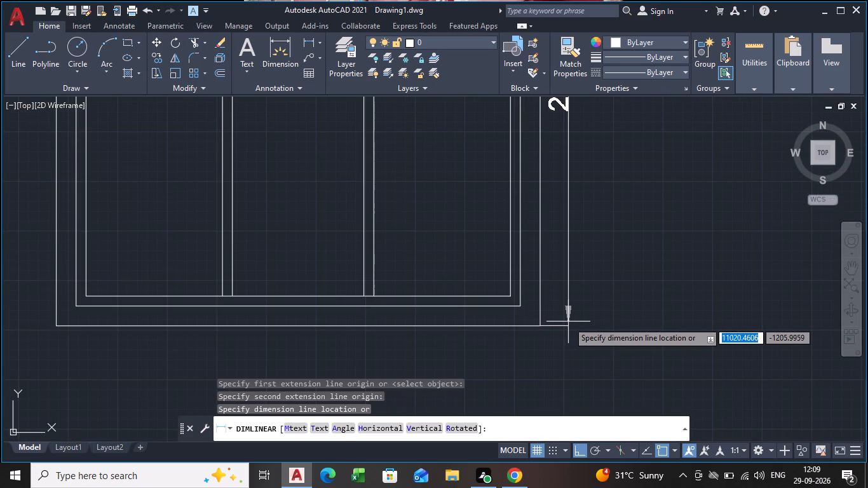
left_click(568, 322)
Try to nudge the second unit's height dimension slightly further from its right edge using the text grip.
scroll(574, 271, "down", 4)
scroll(566, 252, "up", 3)
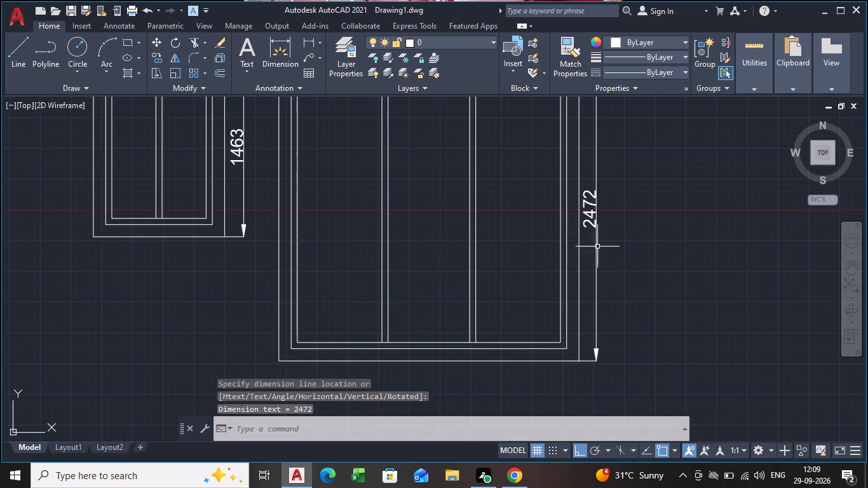
middle_click_drag(614, 235, 436, 339)
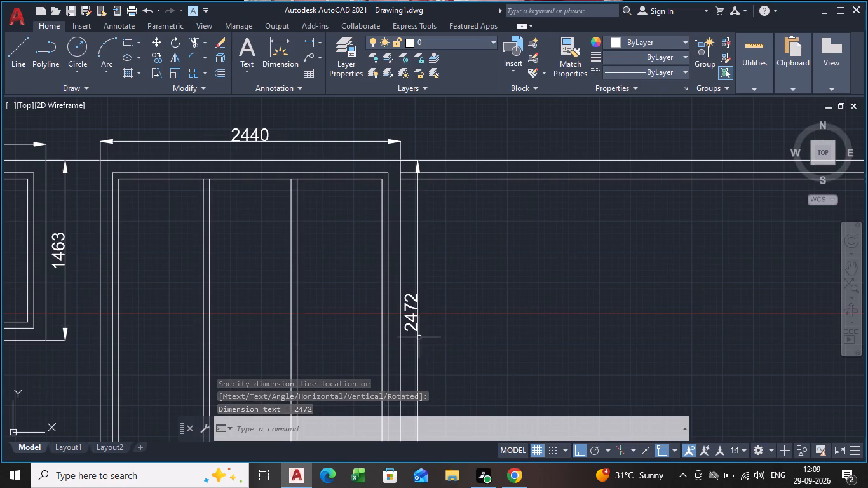
left_click(419, 337)
left_click_drag(413, 311, 421, 311)
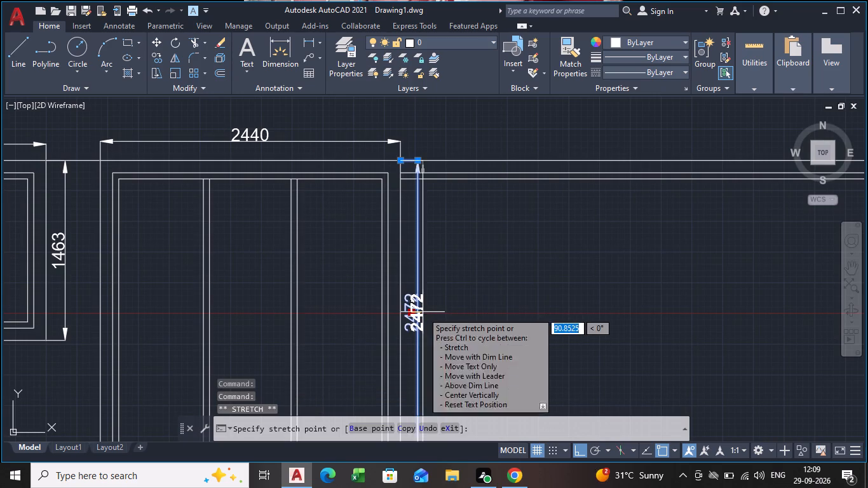
left_click(424, 312)
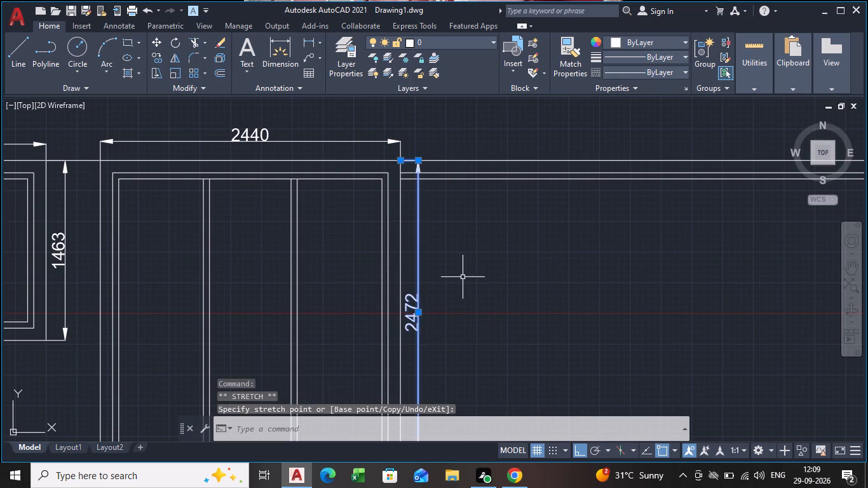
scroll(463, 277, "down", 2)
middle_click_drag(463, 277, 400, 278)
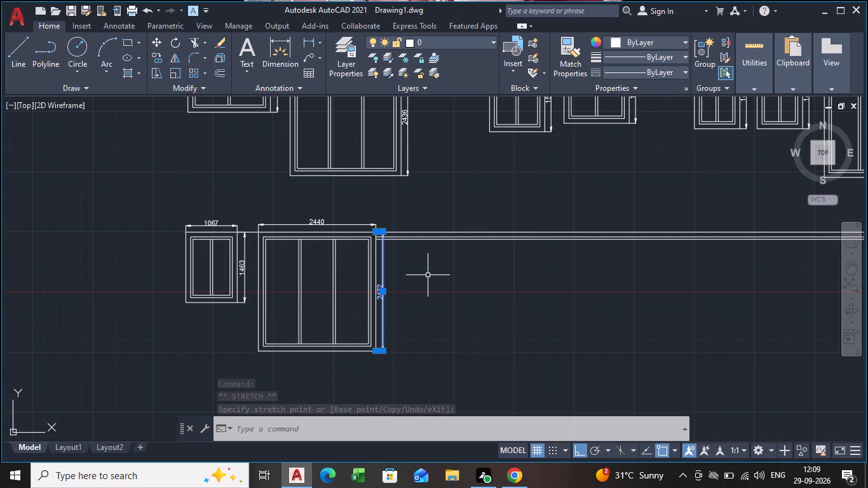
Copy the top row's 600 × 600 crossed unit with its dimensions straight down, its top-left corner on the second row's top line.
key("Escape")
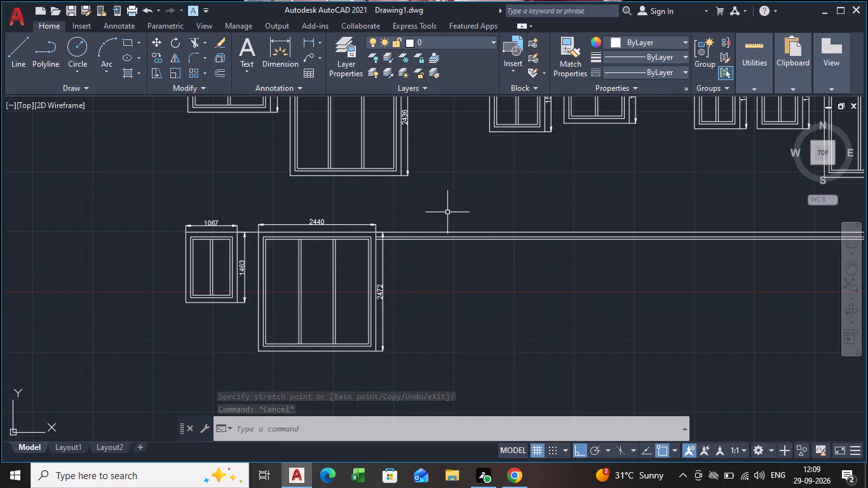
scroll(452, 200, "down", 2)
middle_click_drag(452, 200, 421, 260)
scroll(489, 246, "up", 3)
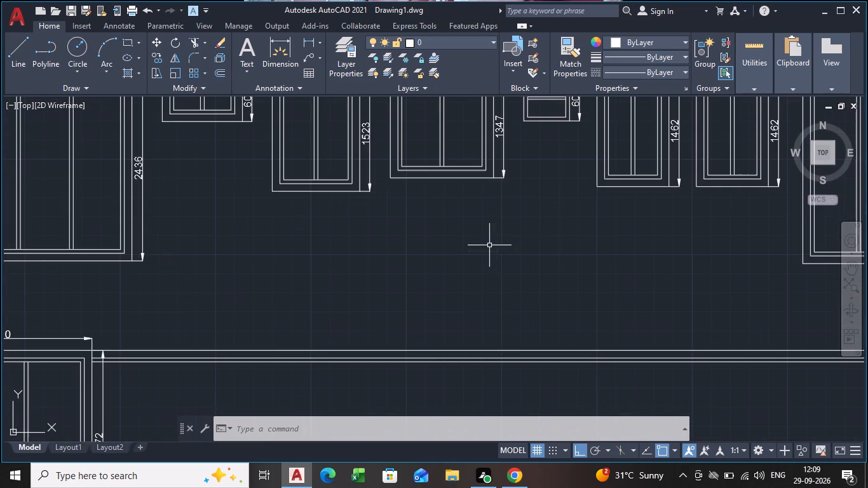
middle_click_drag(559, 236, 565, 315)
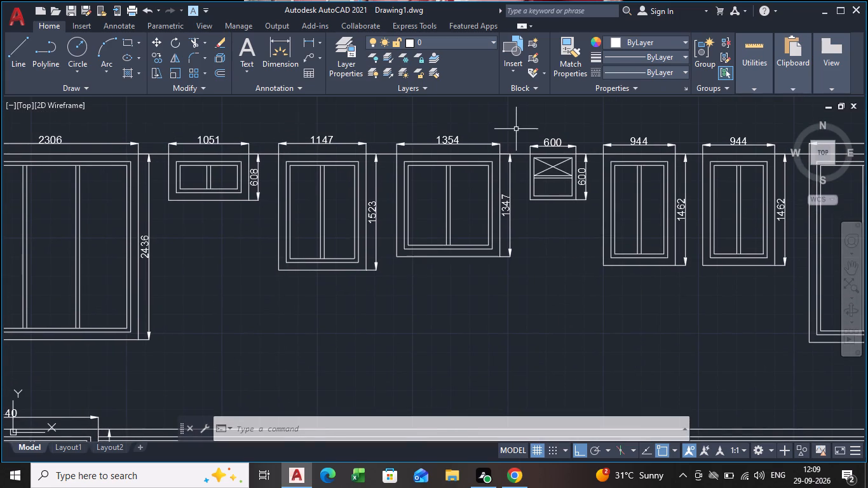
left_click(516, 129)
left_click(592, 211)
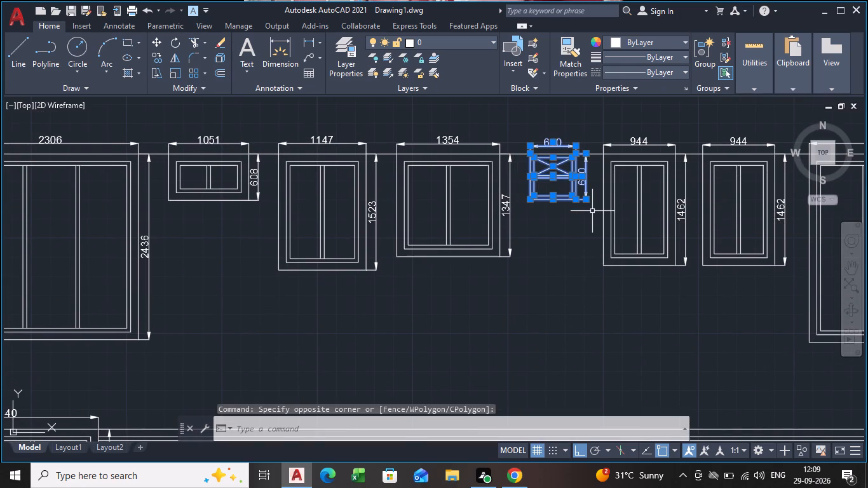
type("co")
key("Return")
scroll(534, 151, "up", 1)
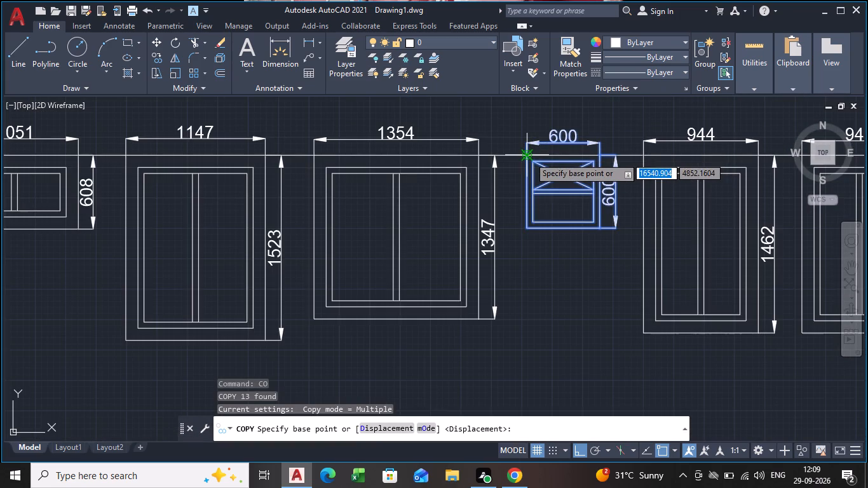
left_click(529, 157)
scroll(538, 365, "down", 4)
middle_click_drag(538, 365, 531, 240)
scroll(526, 274, "up", 4)
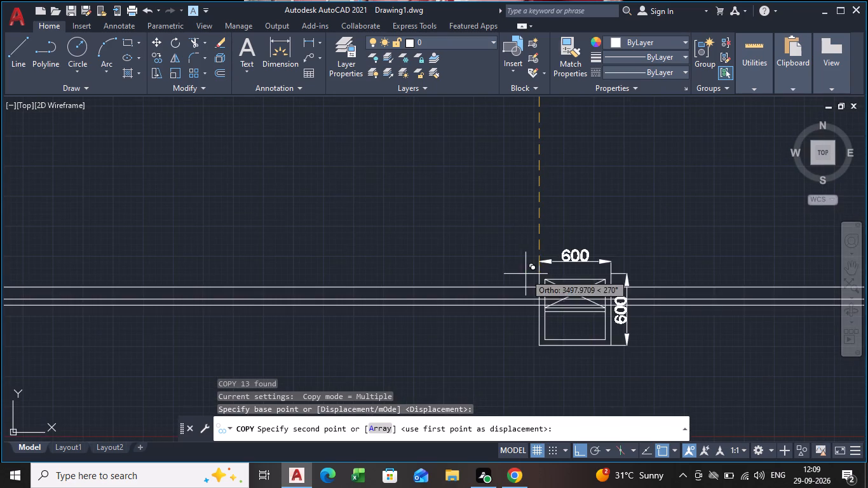
left_click(536, 284)
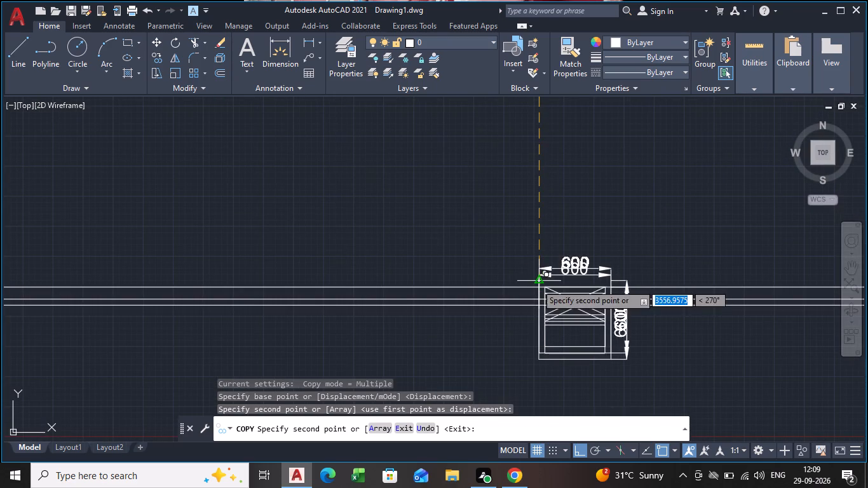
key("Escape")
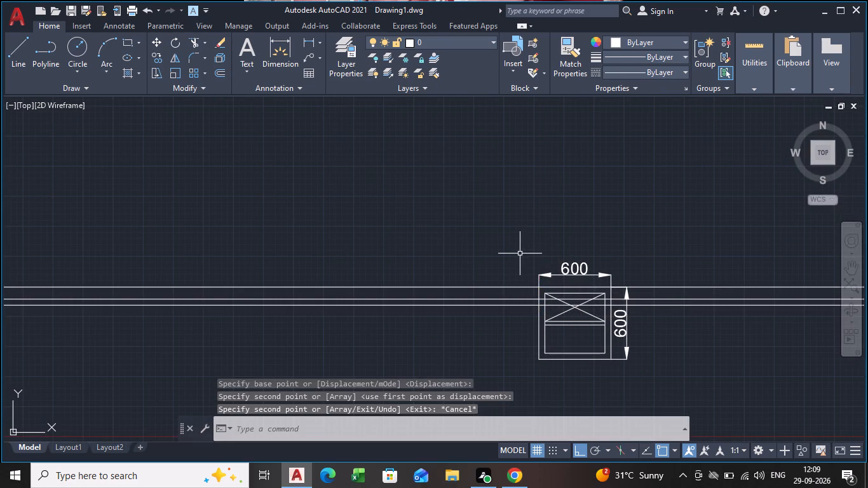
Copy the second row's 600 × 600 unit with its dimensions about 5304 left along the top line, just beyond the 2440-wide unit.
left_click(520, 254)
left_click(646, 384)
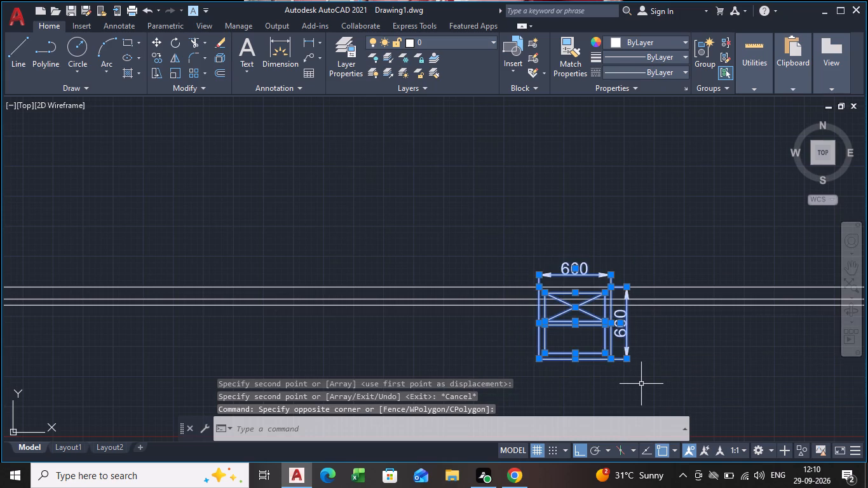
type("co")
key("Return")
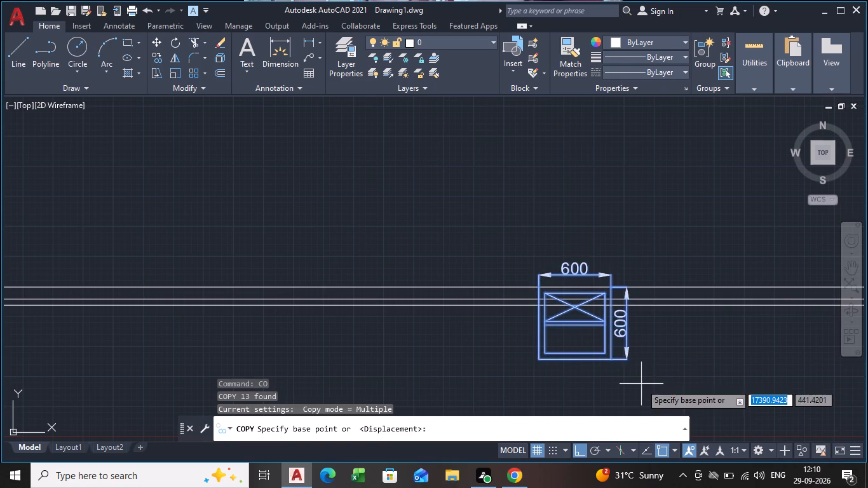
scroll(537, 291, "up", 2)
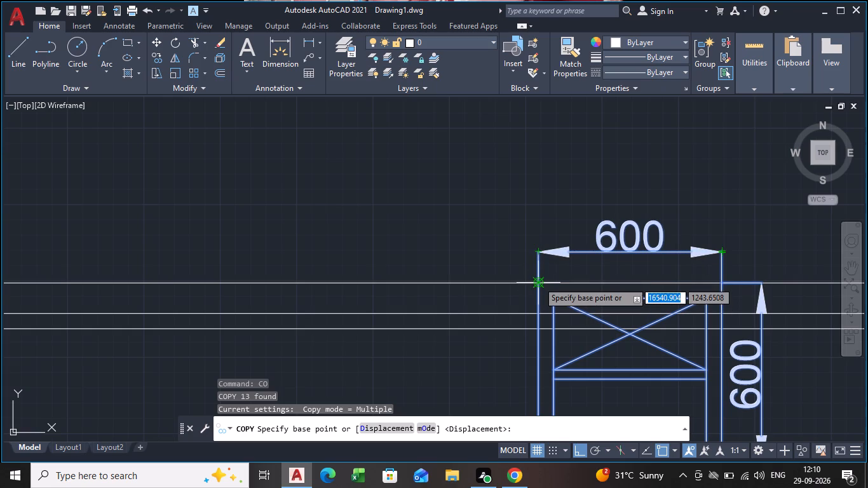
left_click(538, 281)
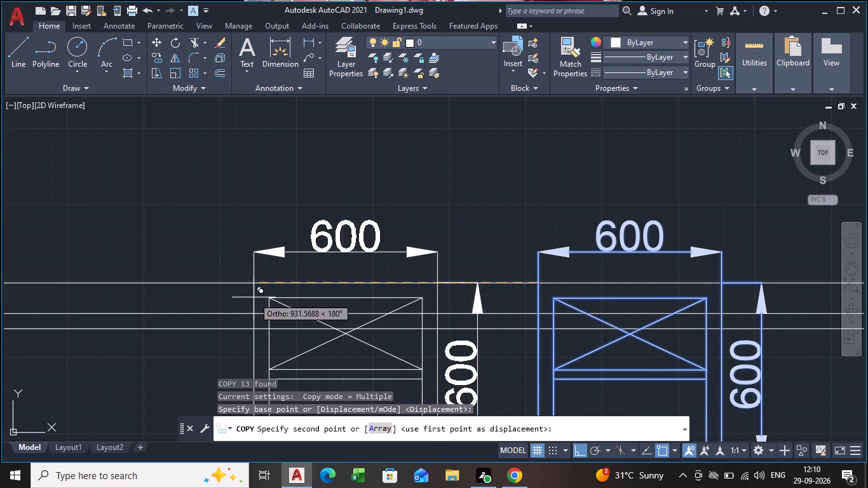
scroll(254, 297, "down", 3)
middle_click_drag(254, 297, 773, 277)
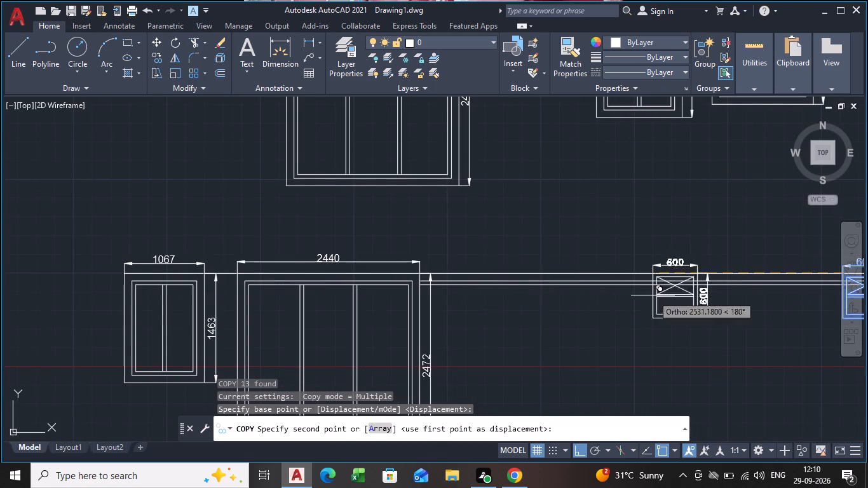
scroll(444, 272, "up", 2)
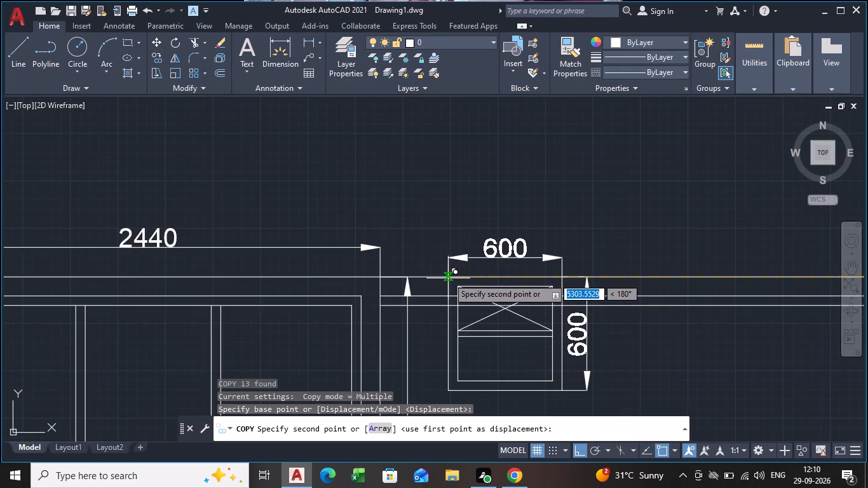
left_click(448, 276)
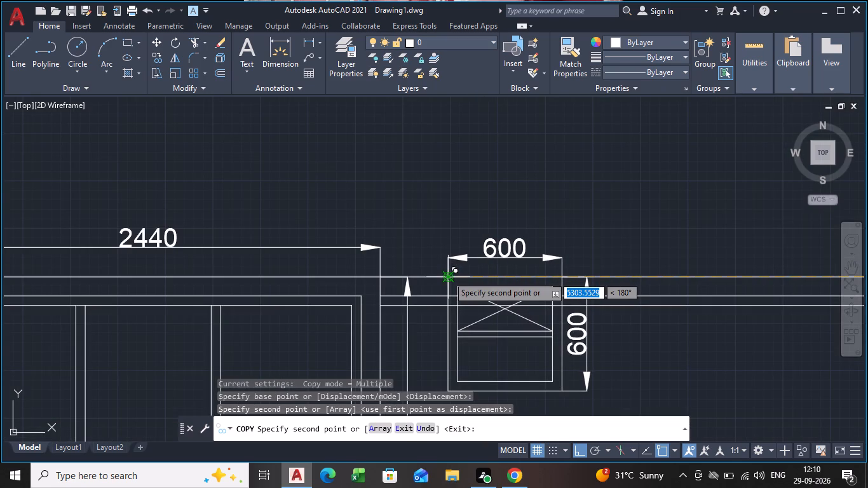
key("space")
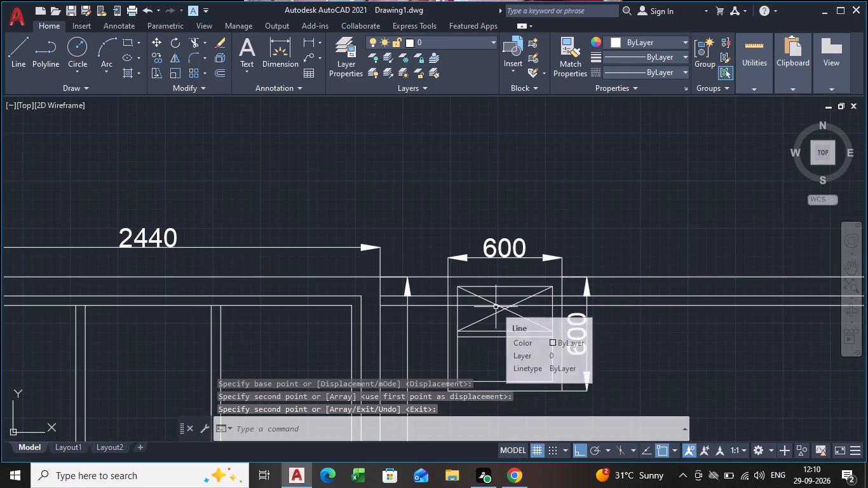
Trim away the two inner horizontal guide lines between the 2440-wide unit and the new 600 × 600 unit.
type("tr")
key("Return")
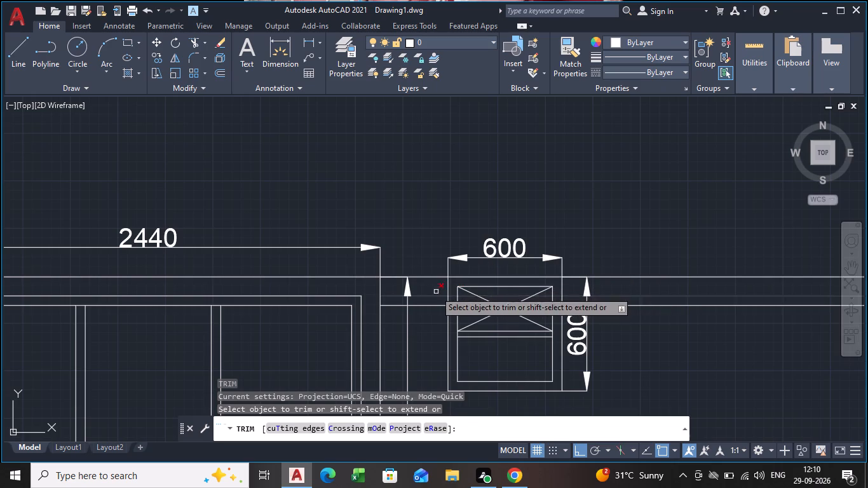
left_click(435, 290)
left_click(435, 315)
Trim all segments of the two horizontal guide lines crossing the new 600 × 600 unit's frame and crossed panel.
scroll(442, 309, "up", 3)
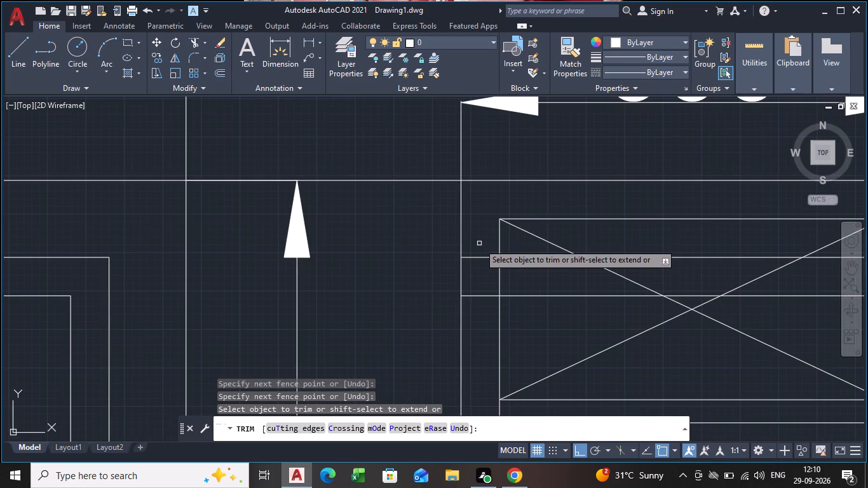
left_click(479, 239)
left_click(481, 305)
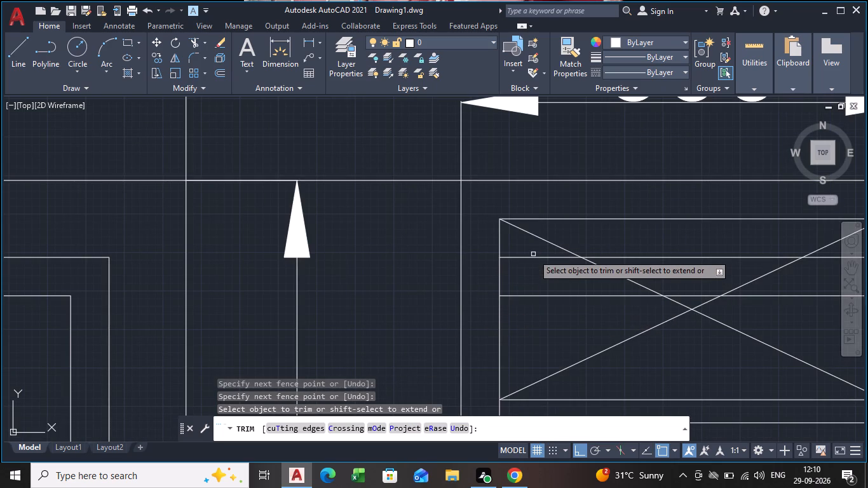
left_click(536, 257)
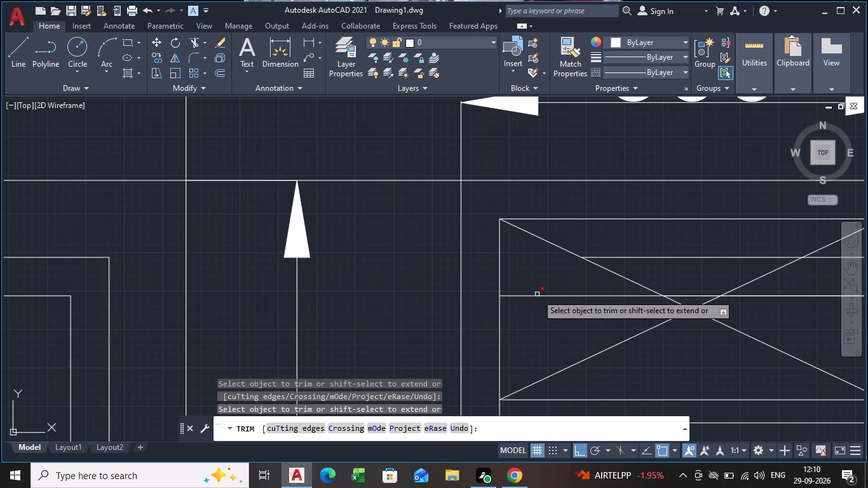
left_click(537, 296)
left_click(651, 257)
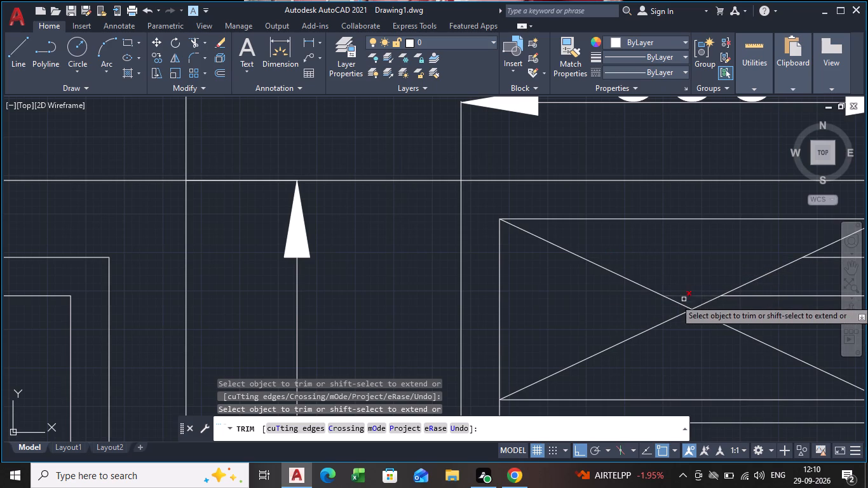
left_click(684, 297)
scroll(738, 311, "down", 3)
middle_click_drag(746, 323, 601, 300)
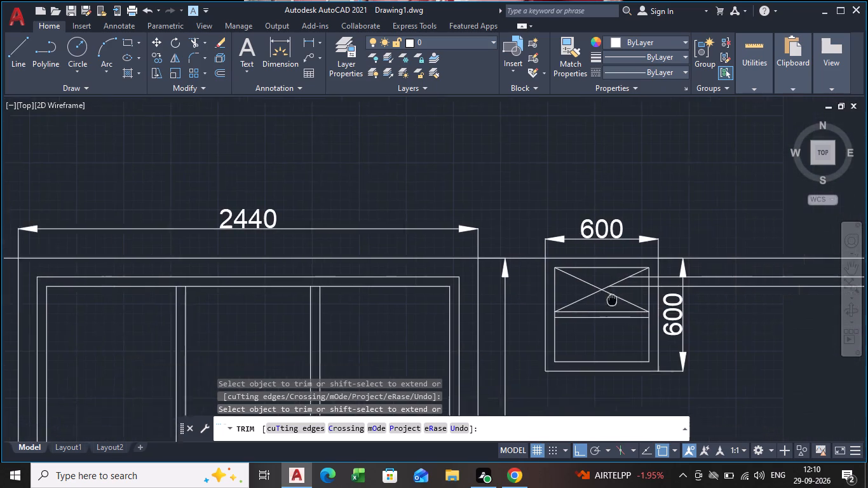
middle_click_drag(601, 300, 551, 299)
scroll(553, 291, "up", 2)
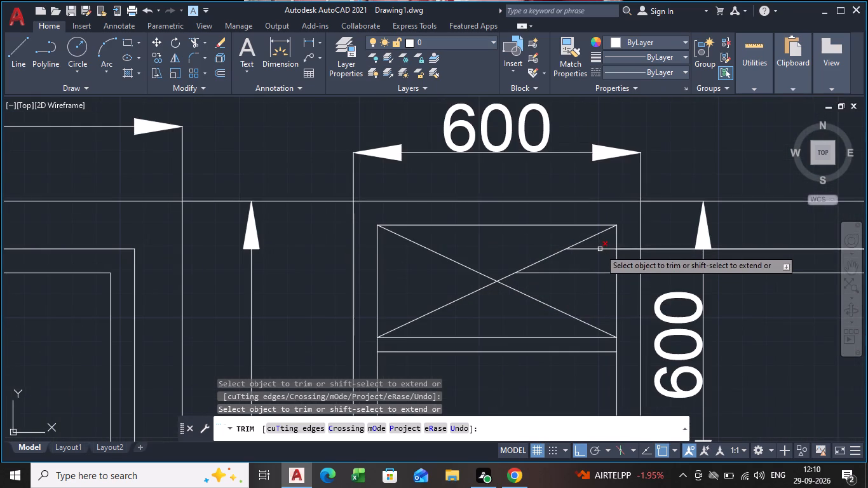
left_click(600, 249)
left_click(600, 273)
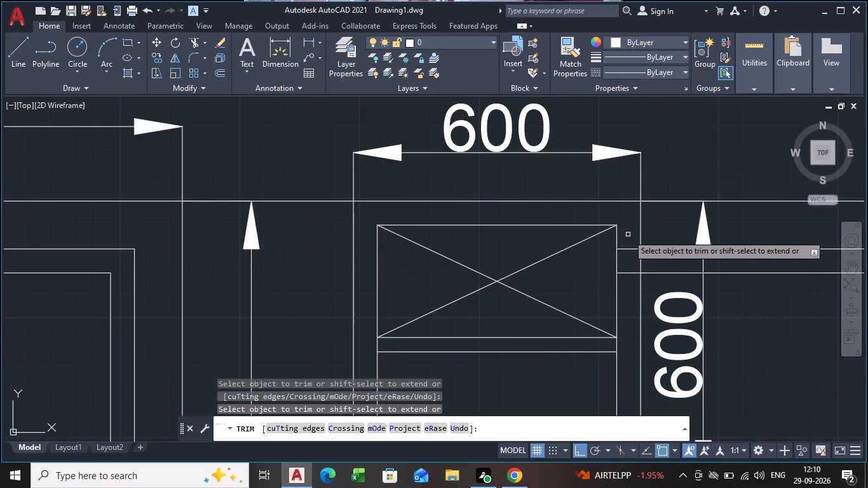
left_click(628, 234)
left_click(635, 285)
scroll(548, 257, "down", 2)
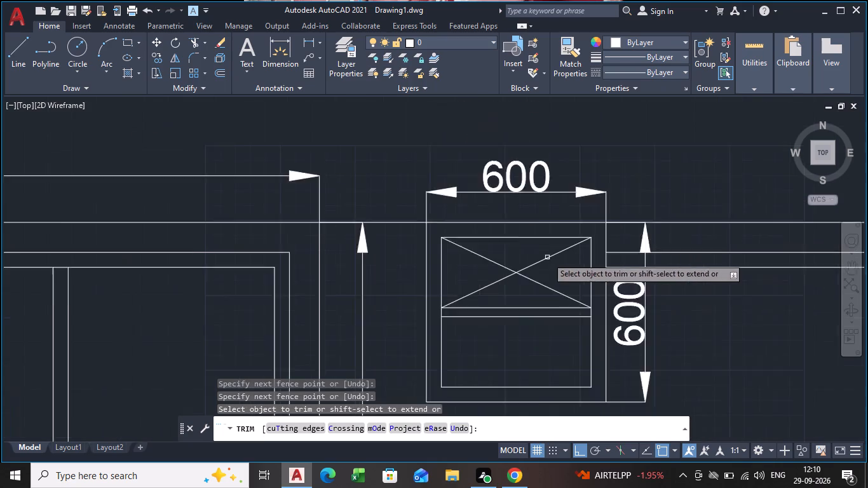
scroll(547, 257, "down", 2)
middle_click_drag(592, 317, 550, 302)
scroll(501, 263, "up", 2)
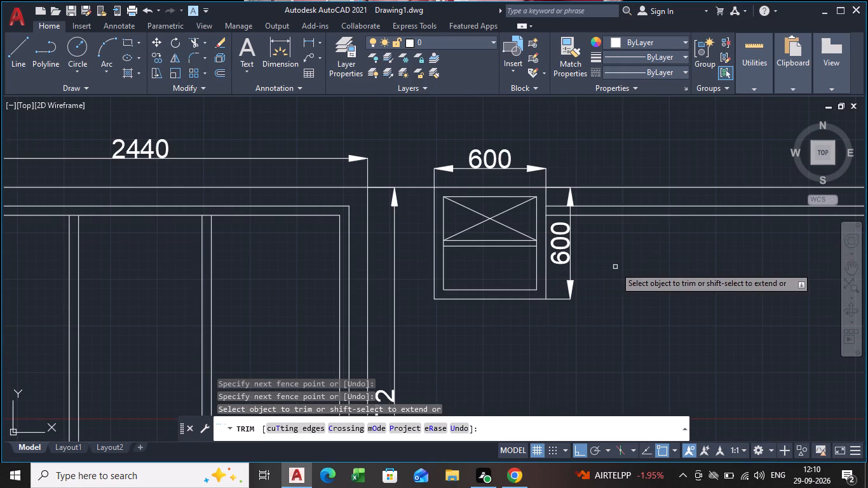
key("Escape")
Draw a three-sided outline from the second row's top line beyond the new 600 × 600 unit: 1462 down, 1706 across, back up to the top line.
middle_click_drag(606, 262, 606, 262)
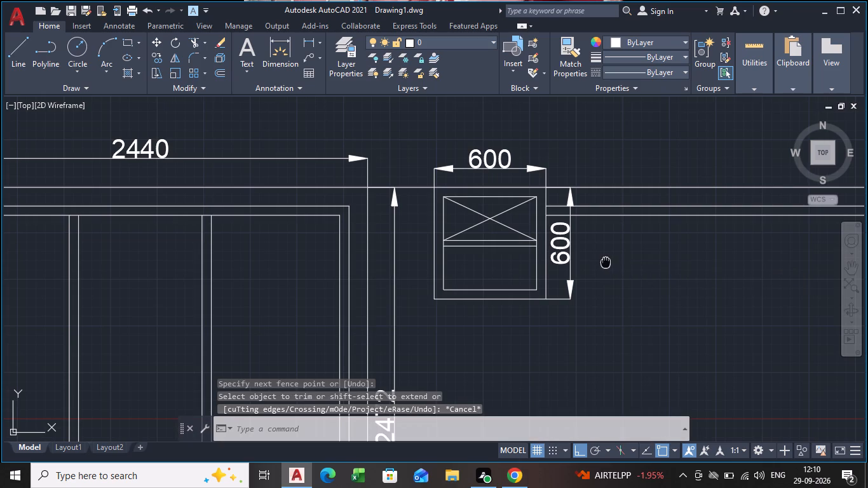
middle_click_drag(606, 262, 452, 275)
scroll(452, 274, "down", 3)
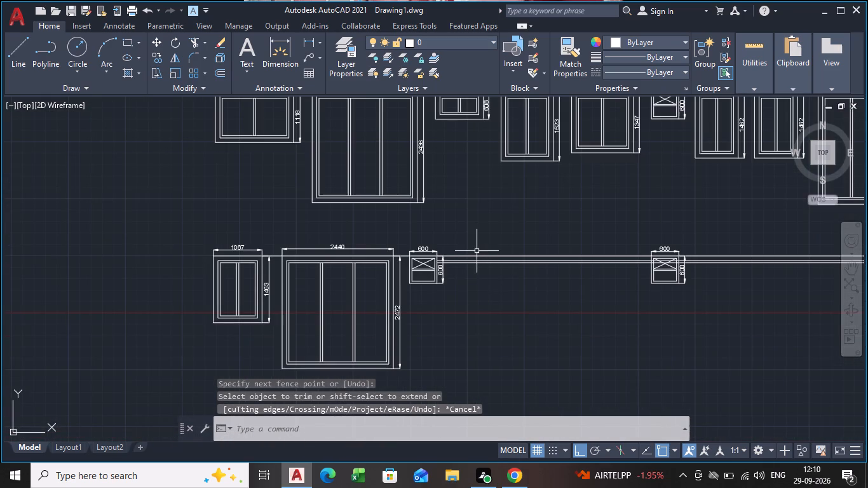
scroll(477, 271, "up", 3)
middle_click_drag(477, 267, 442, 272)
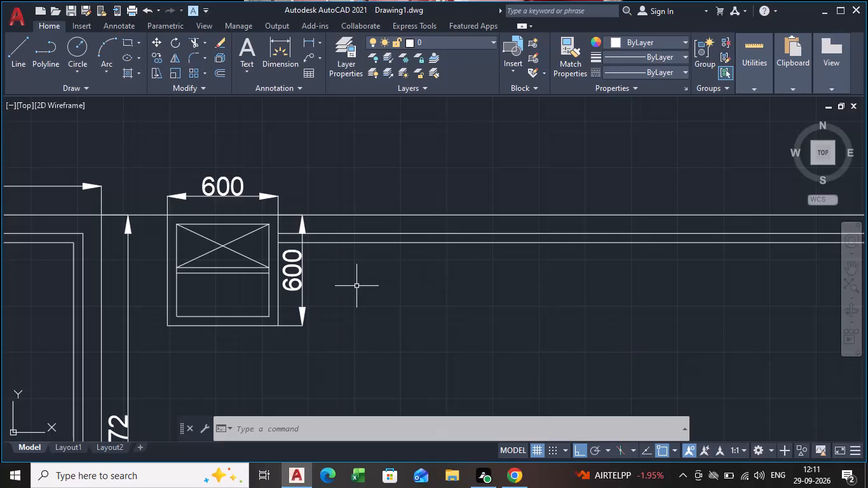
middle_click_drag(383, 271, 352, 265)
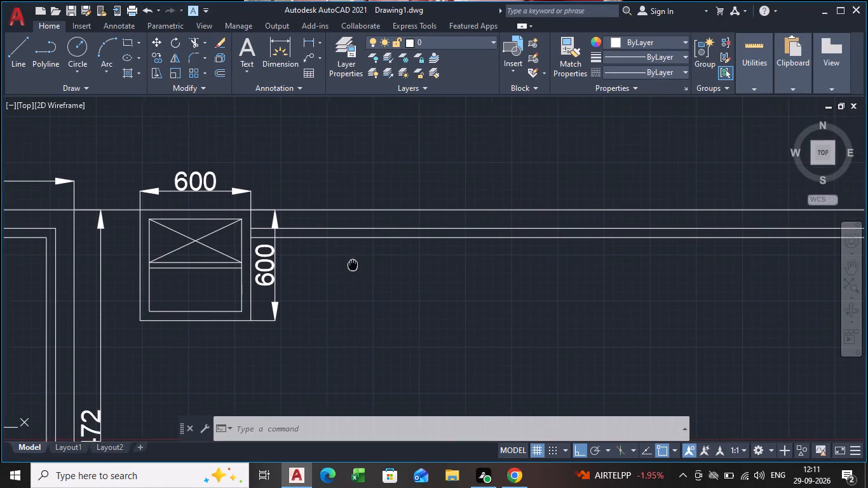
middle_click_drag(352, 265, 351, 264)
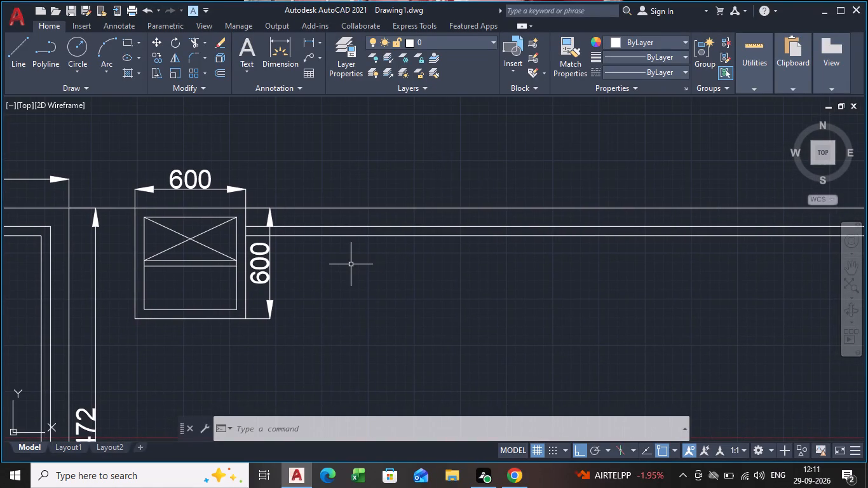
key("l")
key("Return")
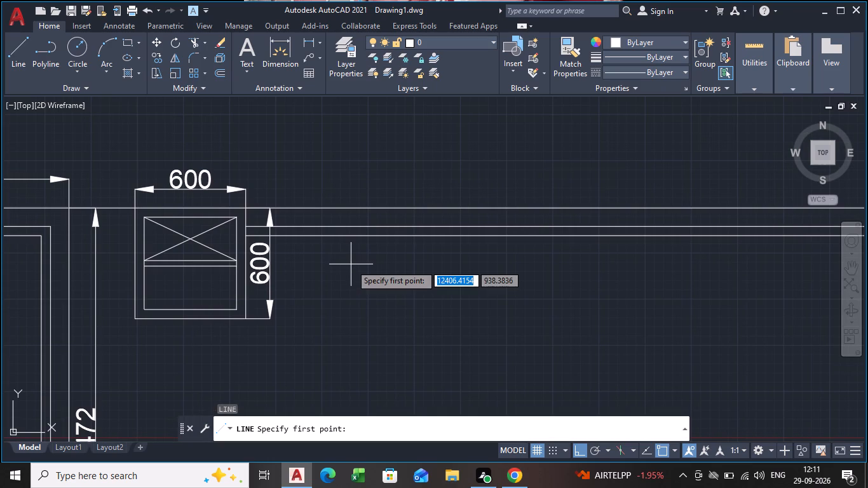
left_click(319, 208)
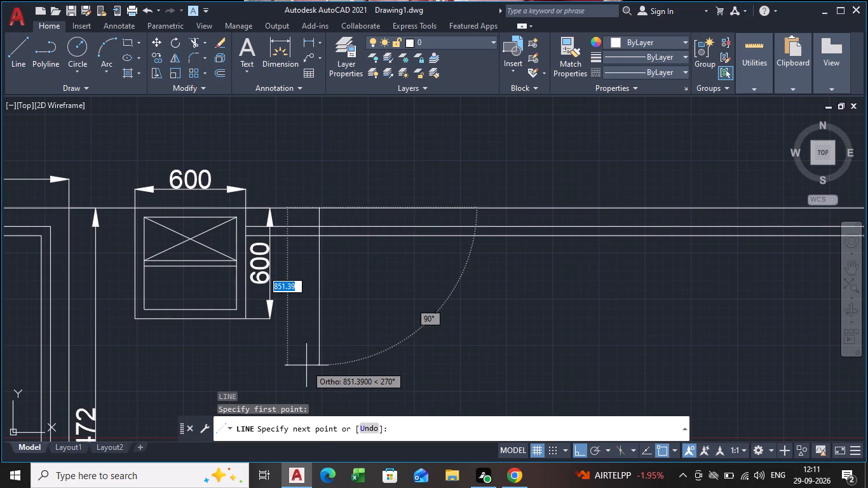
type("14")
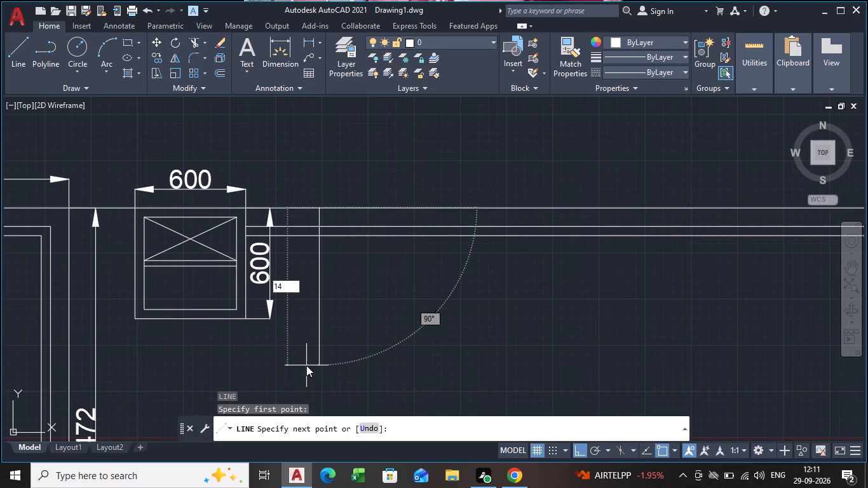
type("62")
key("Return")
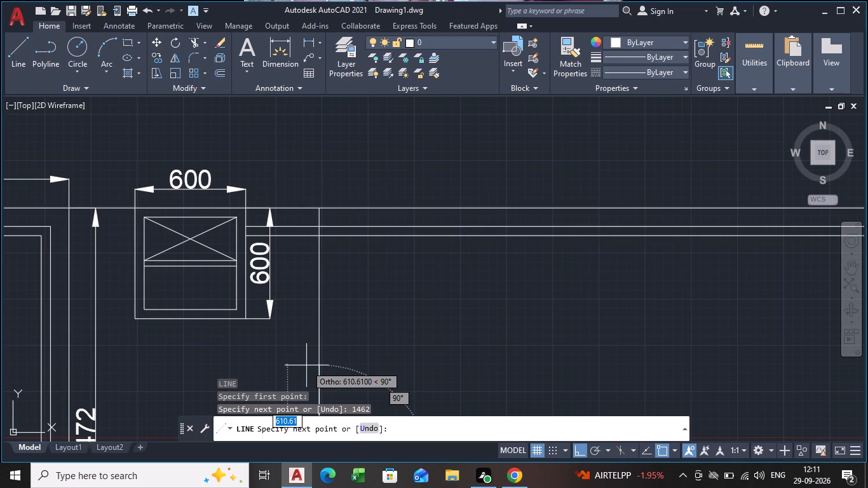
scroll(478, 357, "down", 2)
middle_click_drag(478, 357, 440, 285)
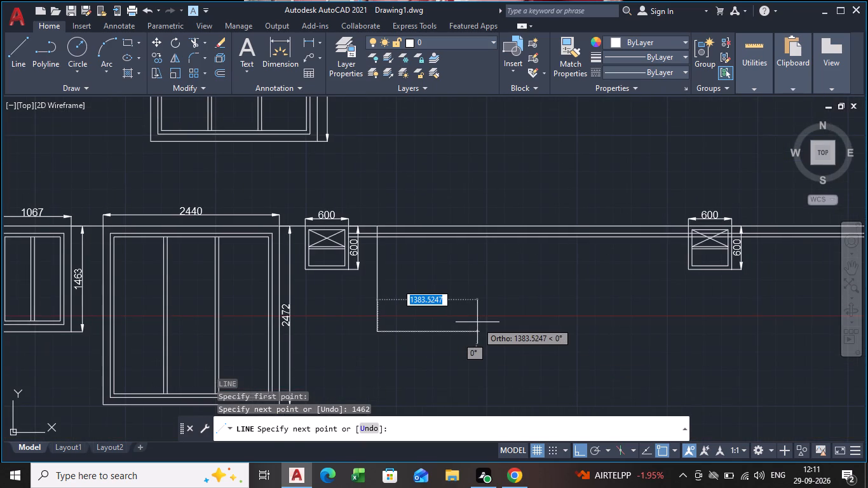
type("170")
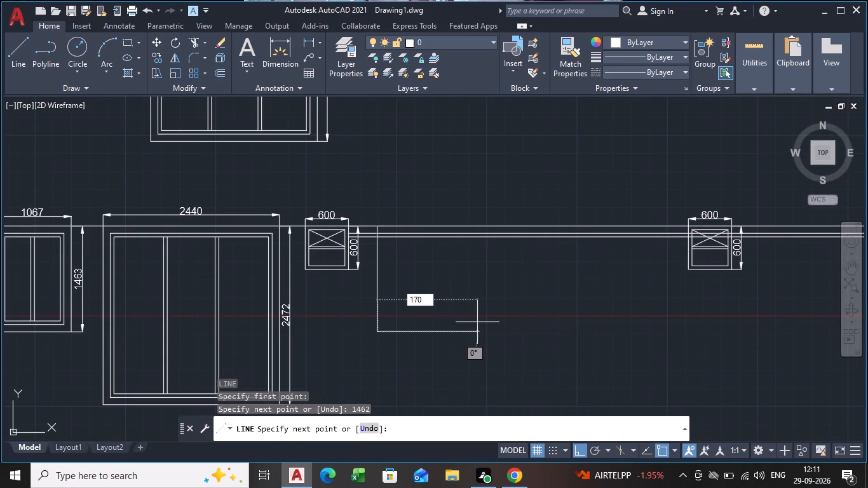
key("6")
key("Return")
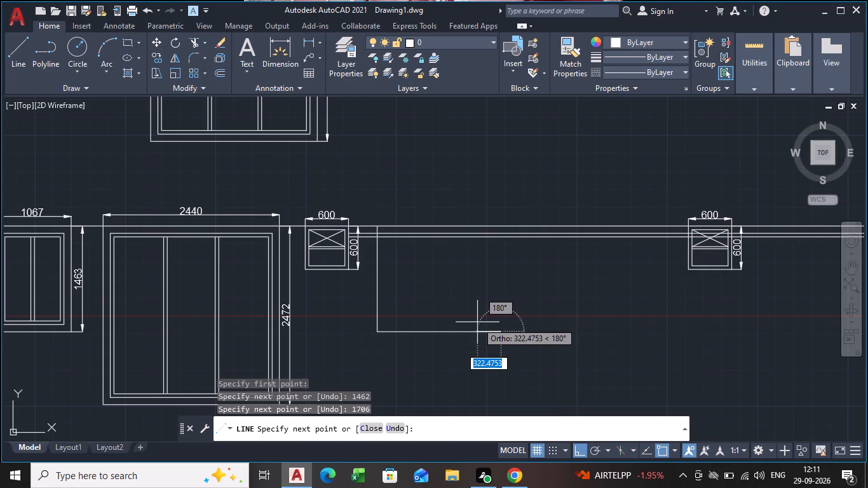
scroll(501, 219, "up", 3)
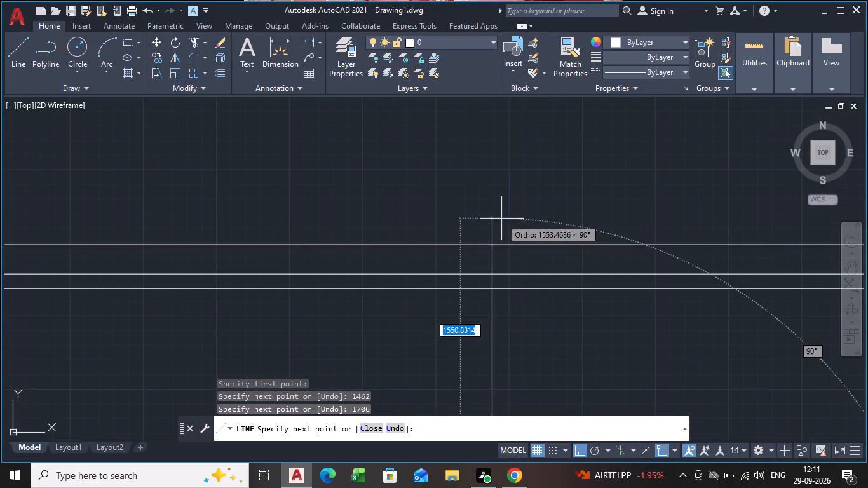
left_click(493, 248)
key("space")
Offset the two sides and the bottom edge of the 1706 × 1462 outline 100 inward.
scroll(313, 303, "down", 2)
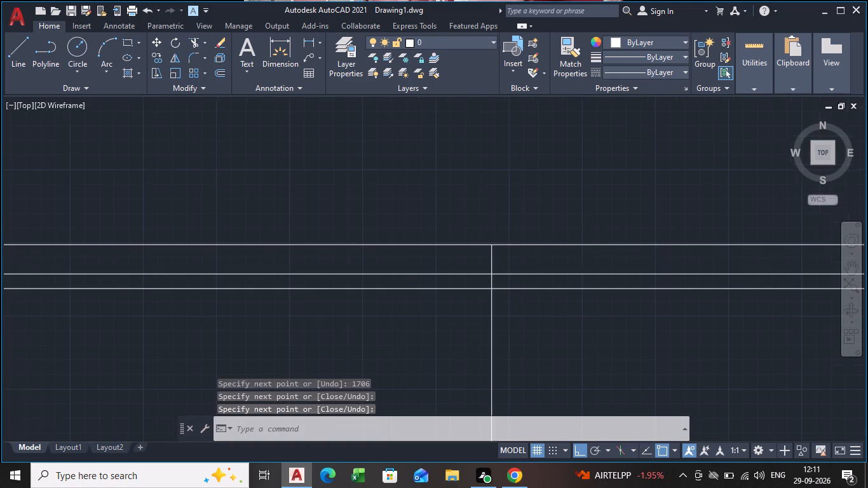
middle_click_drag(301, 332, 442, 193)
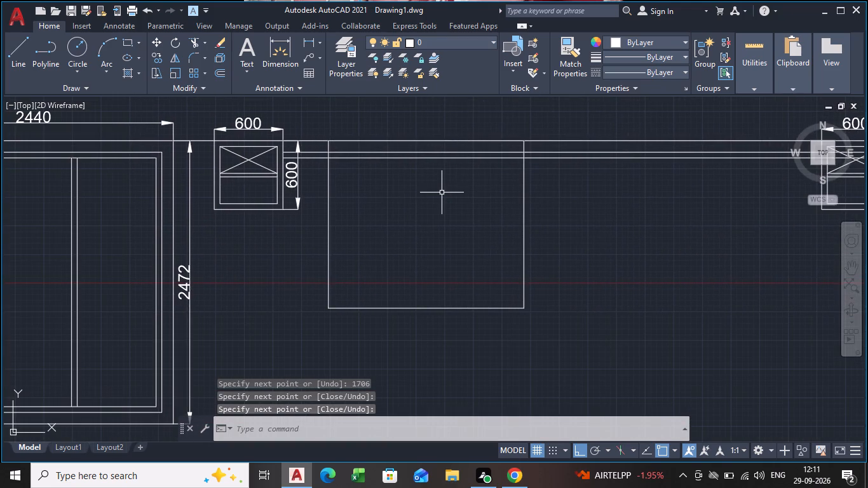
scroll(430, 189, "down", 1)
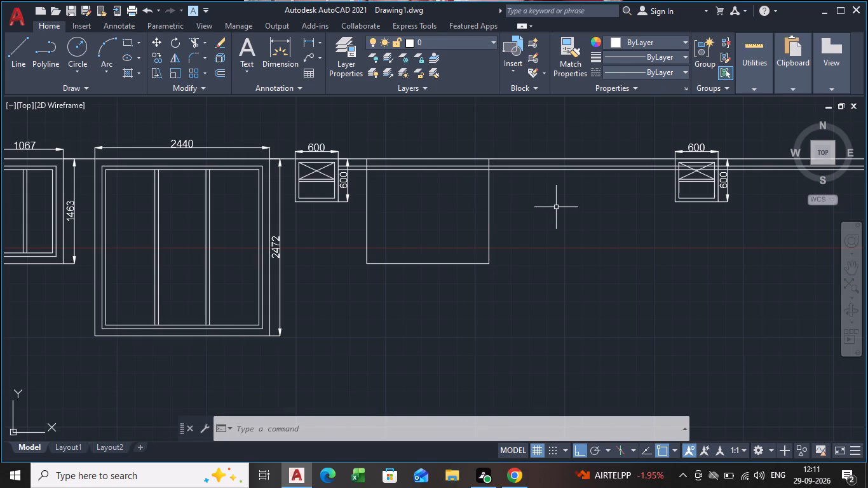
scroll(557, 208, "down", 1)
middle_click_drag(557, 208, 520, 306)
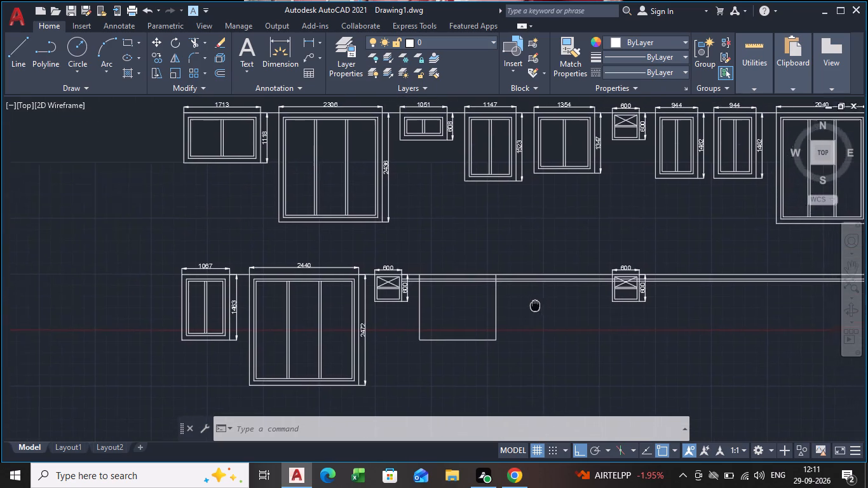
middle_click_drag(520, 306, 423, 292)
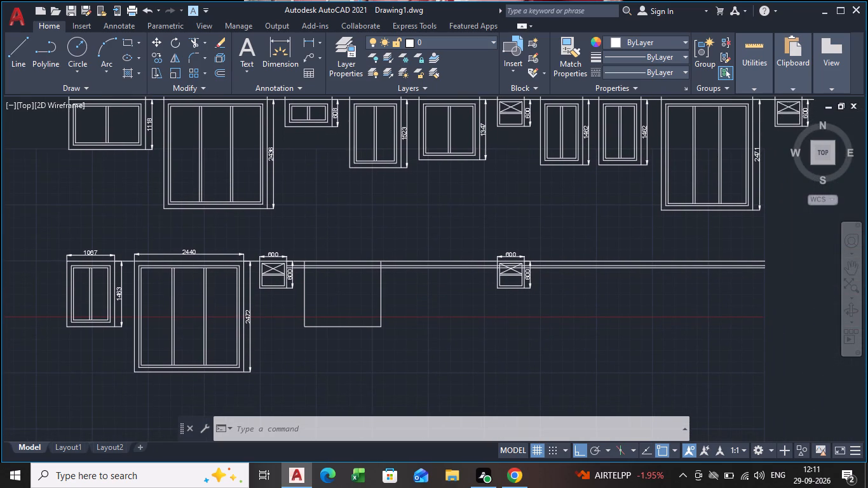
scroll(358, 296, "up", 1)
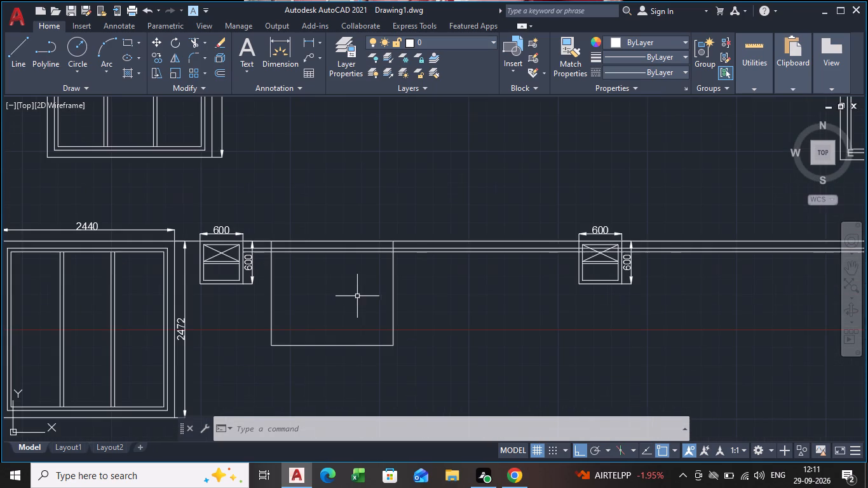
type("of")
key("Return")
type("100")
key("Return")
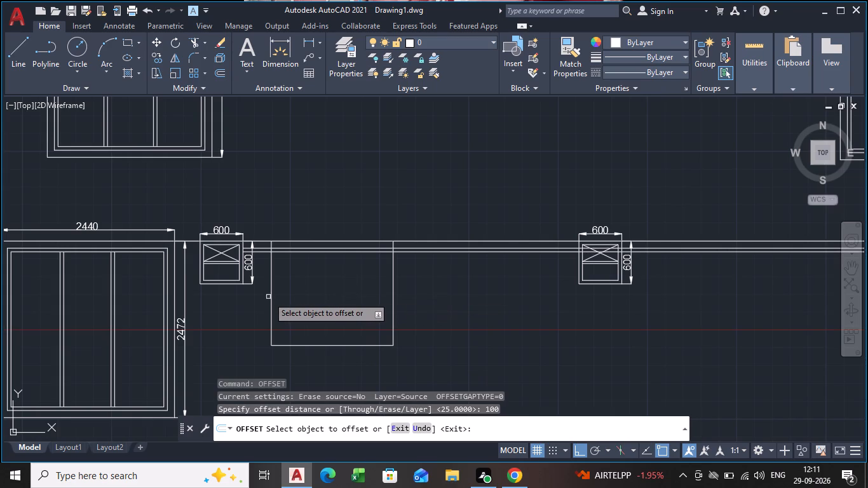
scroll(272, 299, "up", 1)
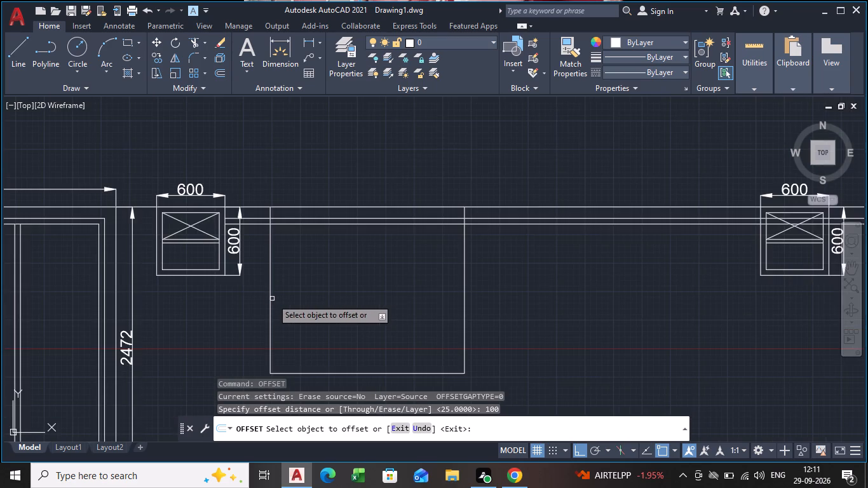
middle_click_drag(272, 299, 278, 260)
left_click(277, 257)
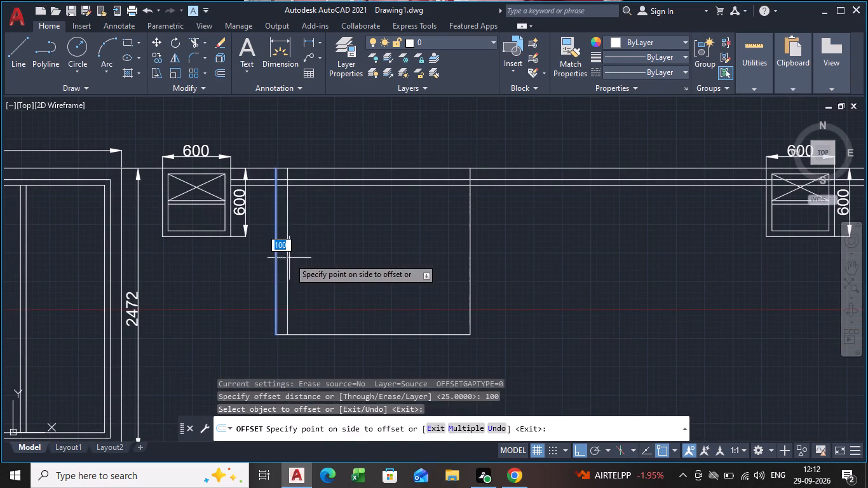
left_click(289, 258)
left_click(313, 334)
left_click(315, 318)
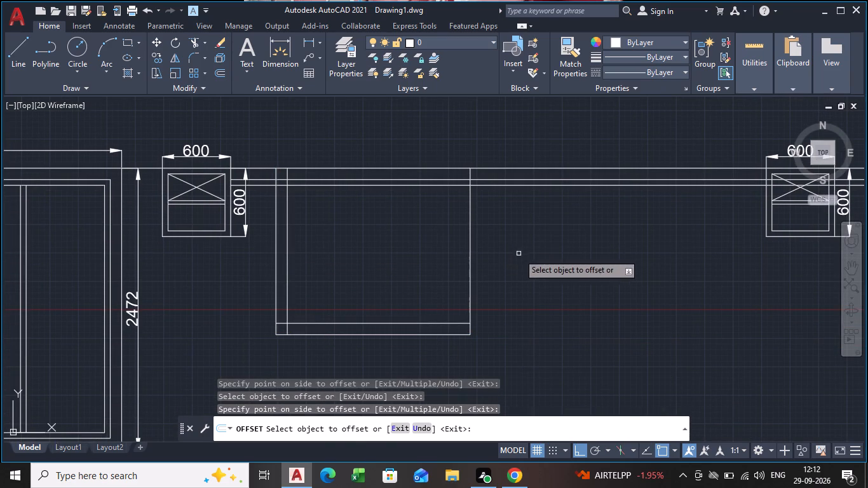
left_click(470, 259)
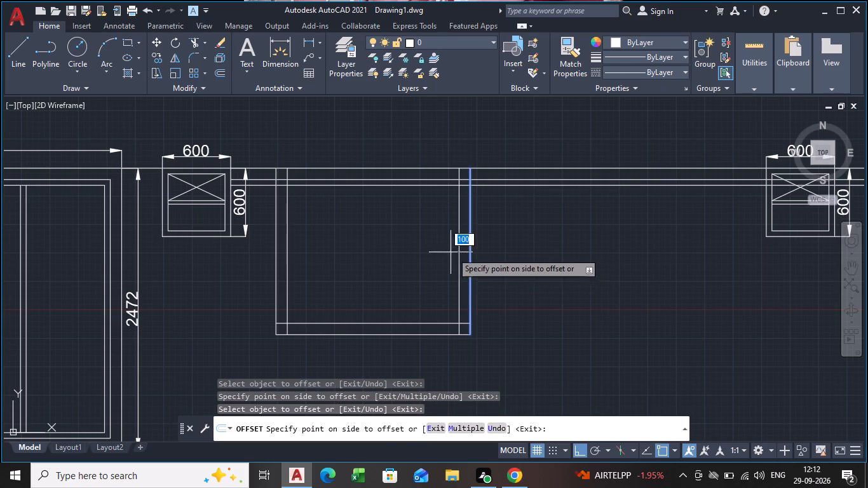
left_click(443, 250)
key("space")
Offset the outline's inner side and bottom lines a further 50 inward.
type("of")
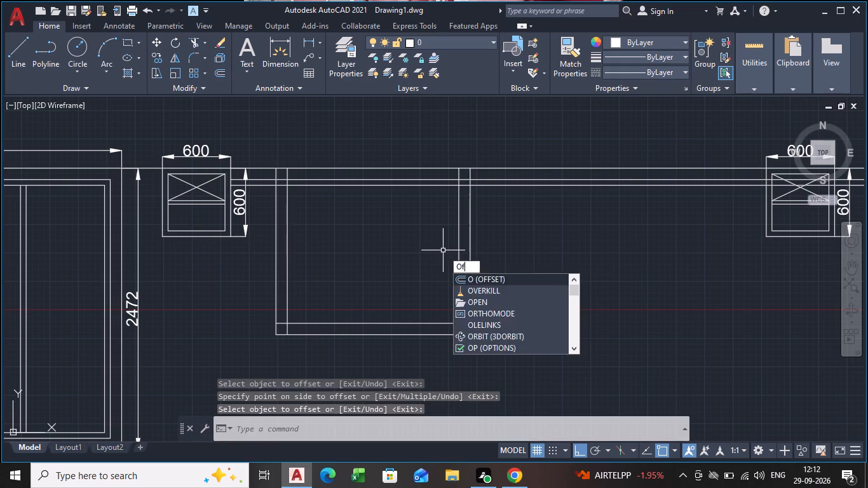
key("Return")
type("50")
key("Return")
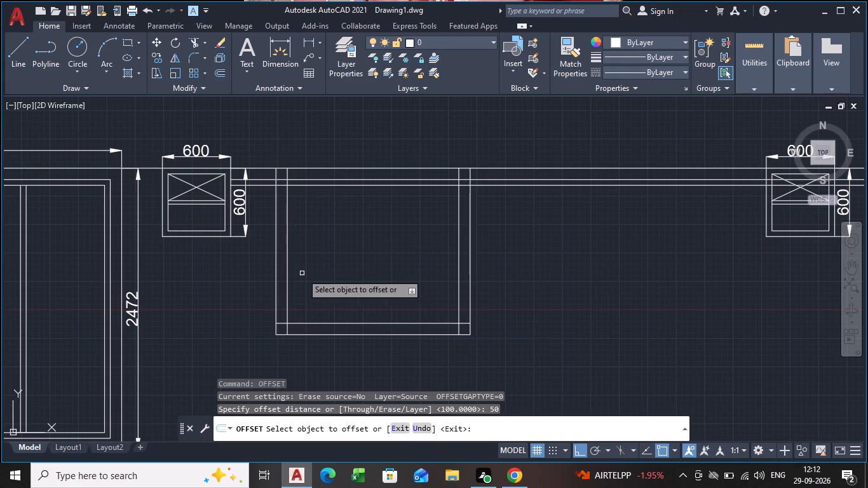
left_click(288, 274)
left_click(304, 277)
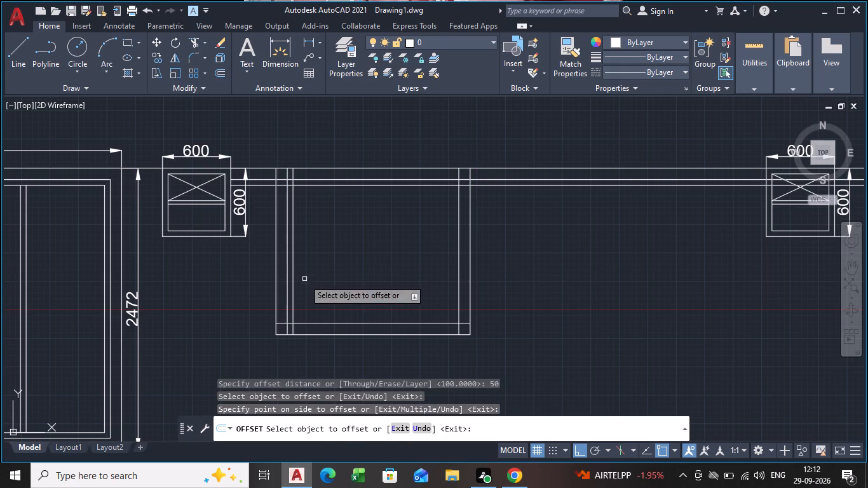
left_click(315, 322)
left_click(315, 309)
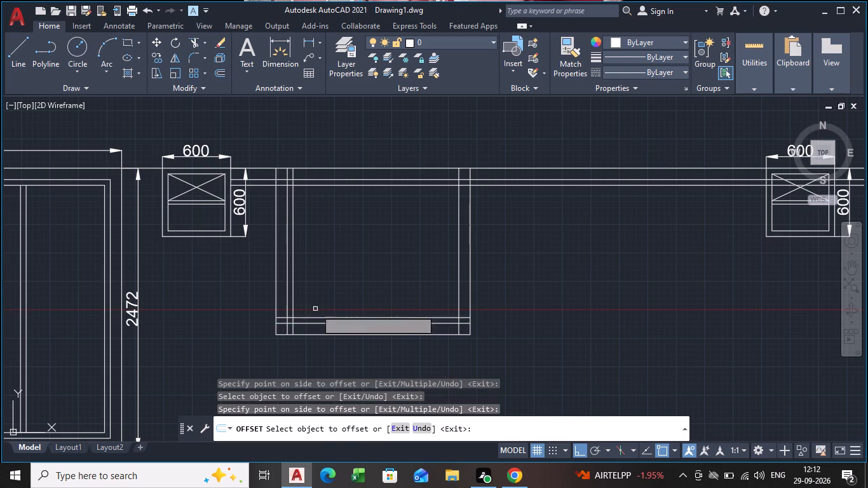
left_click(458, 297)
left_click(437, 288)
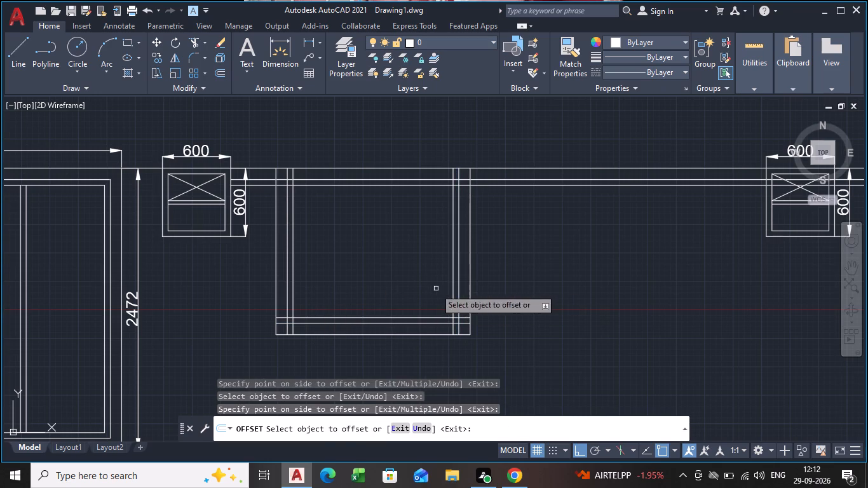
key("space")
Draw a vertical centre line 1162 long from the midpoint of the innermost bottom line up to the lower guide line.
key("l")
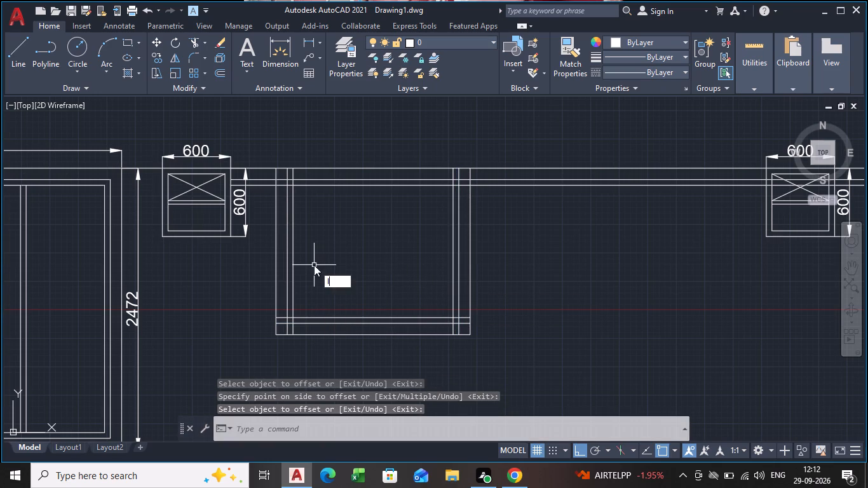
key("Return")
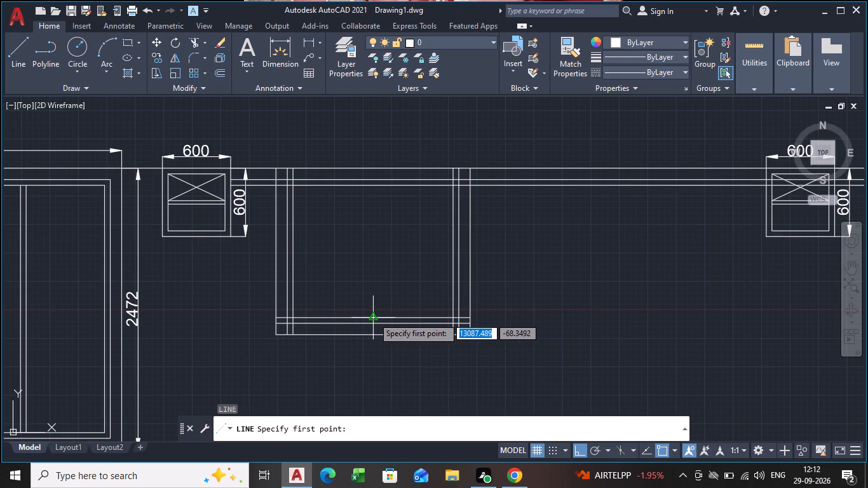
left_click(373, 317)
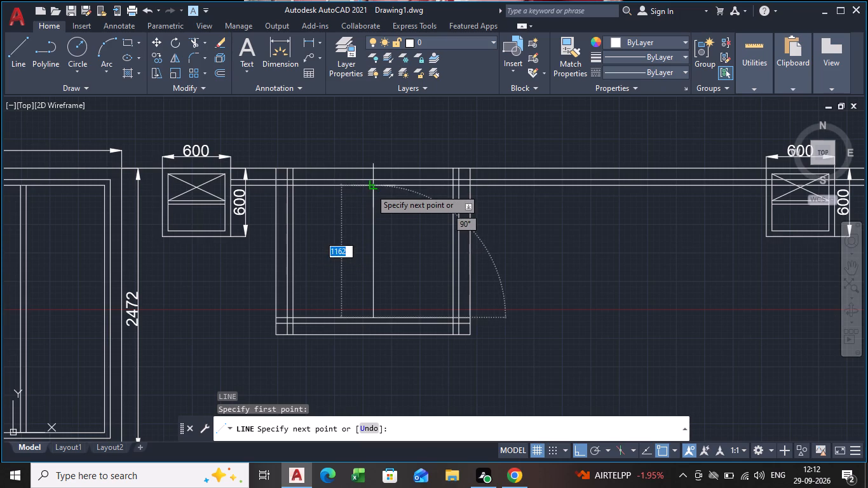
left_click(370, 189)
key("space")
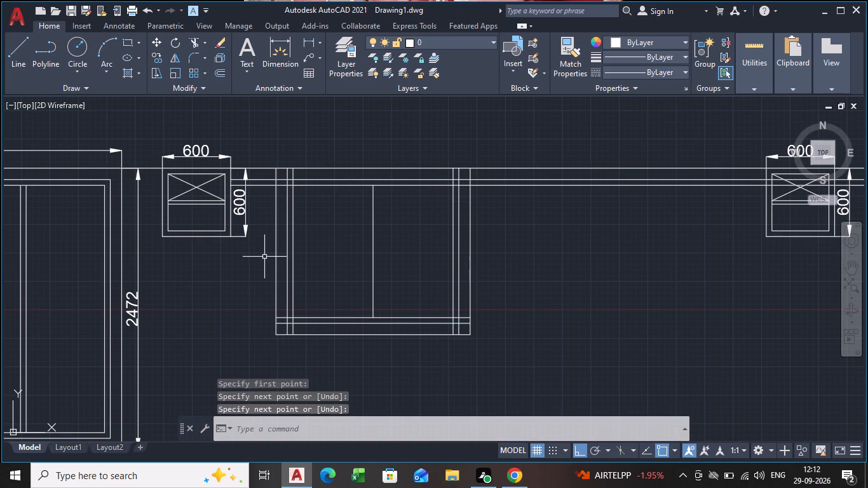
Trim away the two horizontal guide lines between the 600 × 600 unit and the new 1706-wide outline.
type("tr")
key("Return")
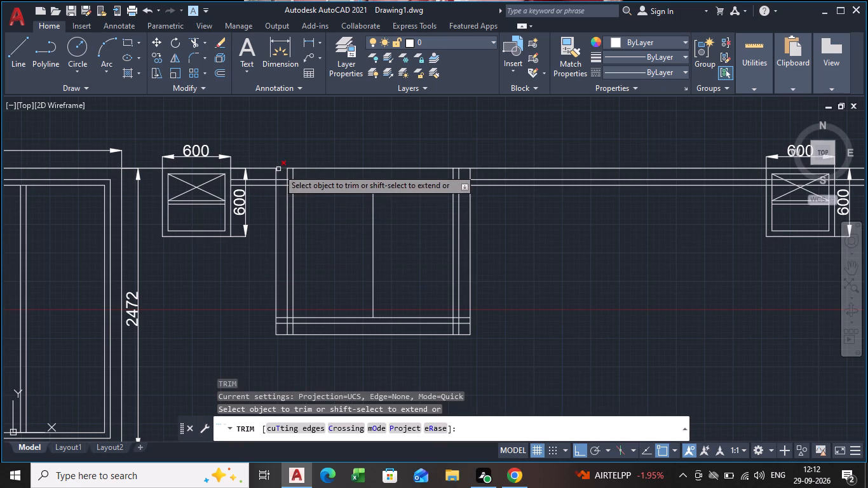
left_click(265, 174)
left_click(265, 194)
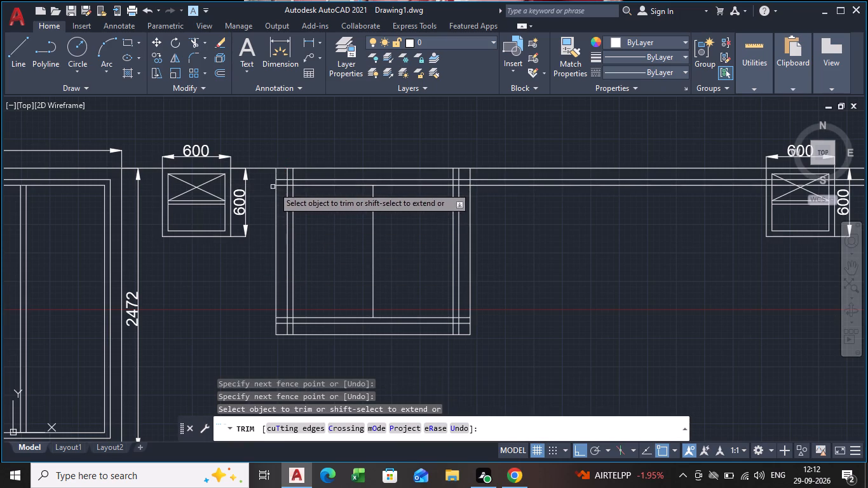
Trim the vertical frame line ends that project above the upper guide line at both top corners of the 1706-wide unit.
scroll(280, 182, "up", 2)
left_click(288, 171)
left_click(285, 198)
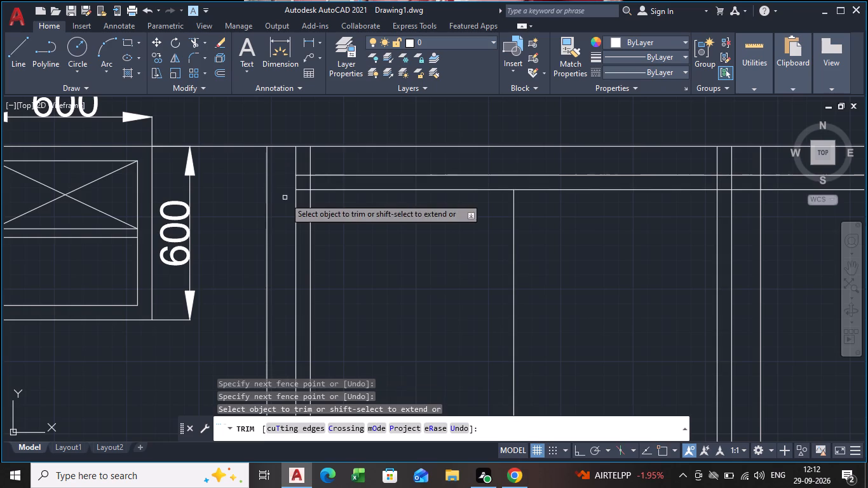
left_click(292, 158)
left_click(322, 159)
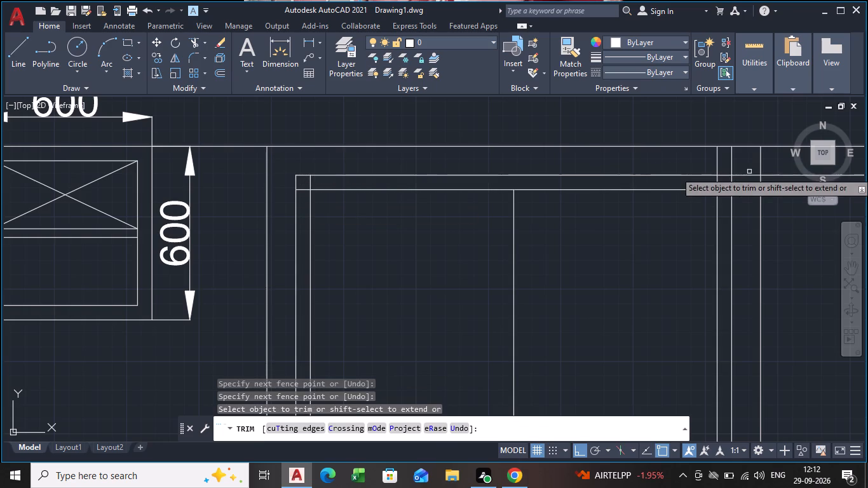
left_click(712, 163)
left_click(742, 166)
left_click(745, 166)
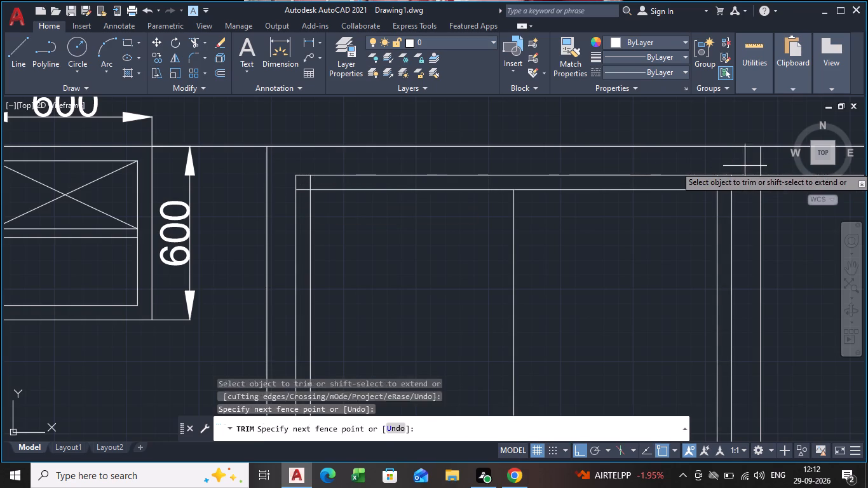
left_click(742, 200)
Trim the frame line ends that run past the outer frame rectangle to the outline at the unit's two bottom corners.
scroll(721, 259, "down", 2)
middle_click_drag(665, 318, 637, 235)
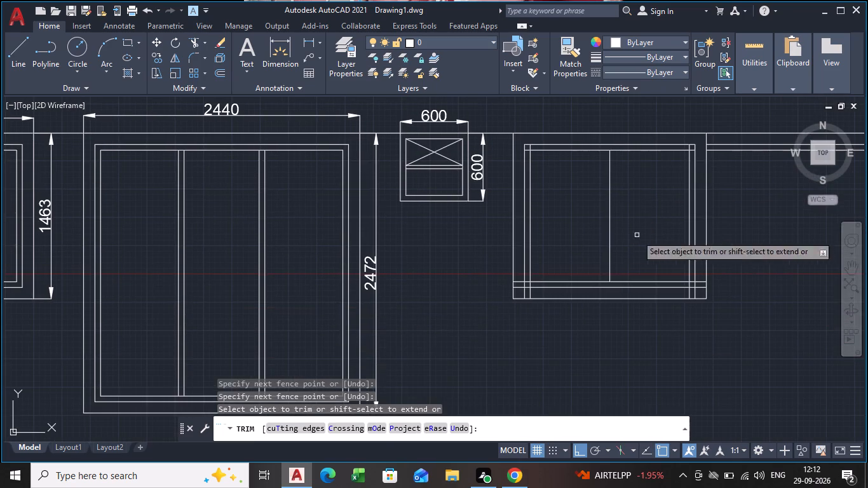
scroll(512, 287, "up", 2)
left_click(526, 268)
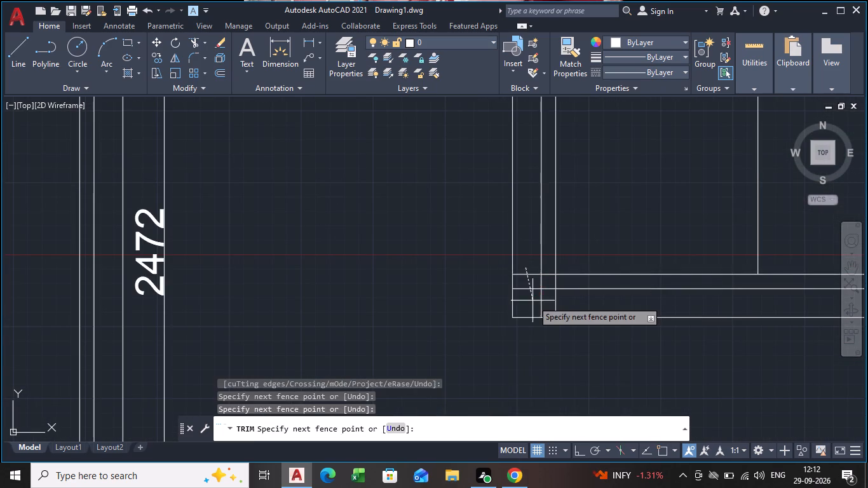
left_click(532, 301)
left_click(531, 307)
left_click(574, 304)
middle_click_drag(618, 301, 503, 300)
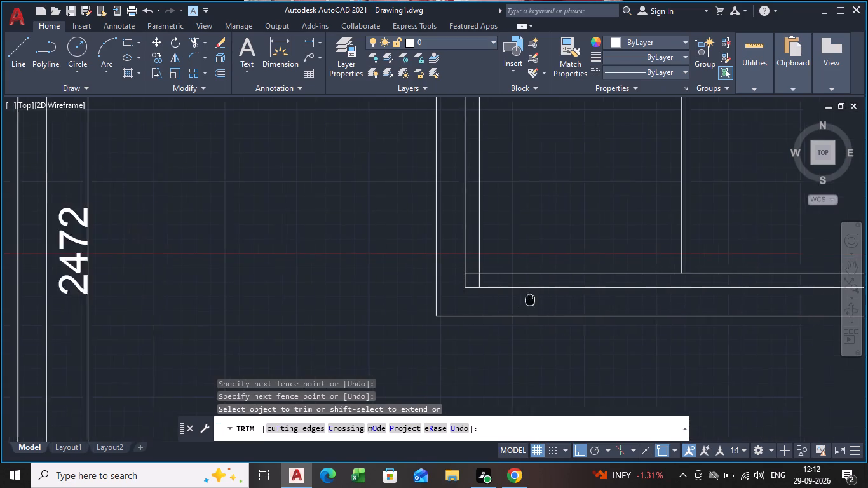
middle_click_drag(503, 300, 340, 303)
scroll(433, 301, "down", 1)
left_click(607, 276)
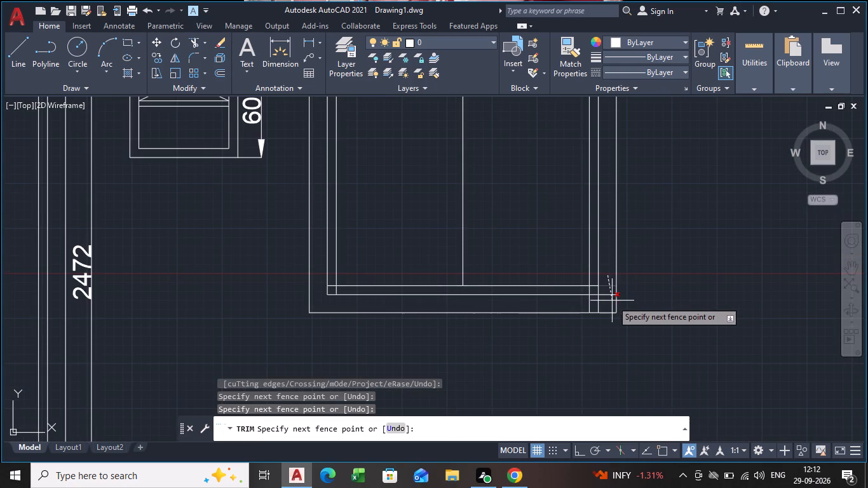
left_click(611, 302)
left_click(579, 301)
left_click(597, 301)
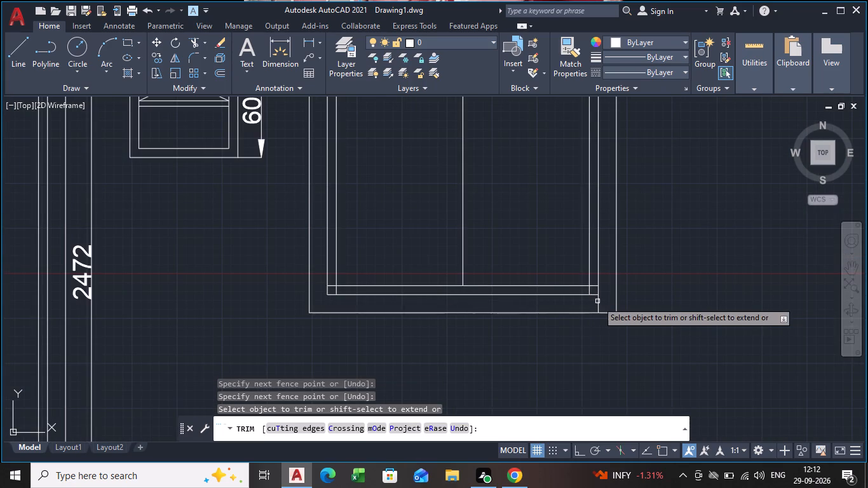
Trim the crossing ends of the innermost frame lines at the unit's two bottom corners.
left_click(594, 287)
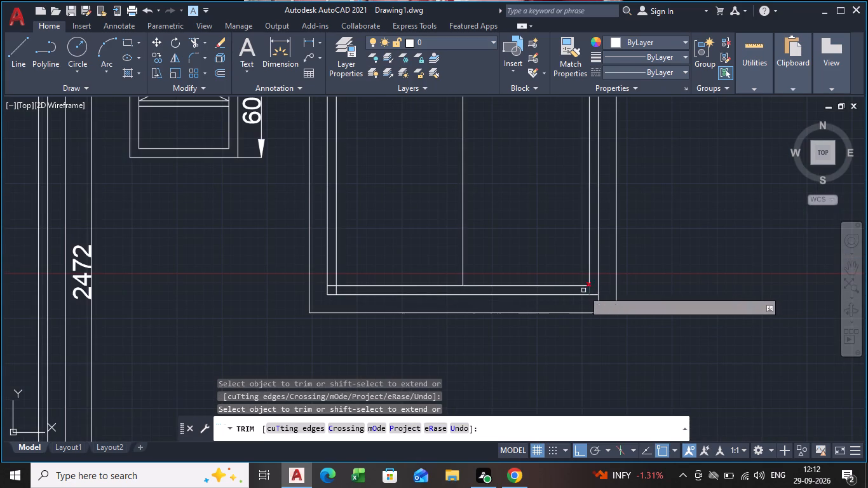
left_click(590, 290)
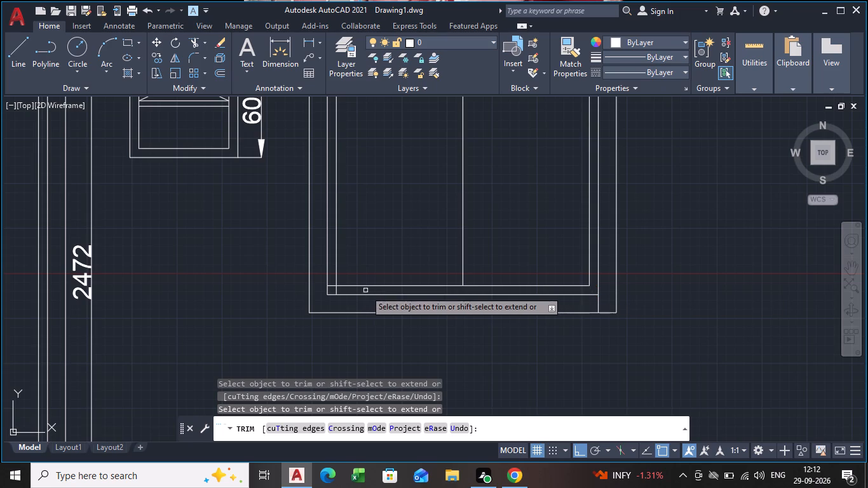
scroll(341, 289, "up", 2)
left_click(320, 282)
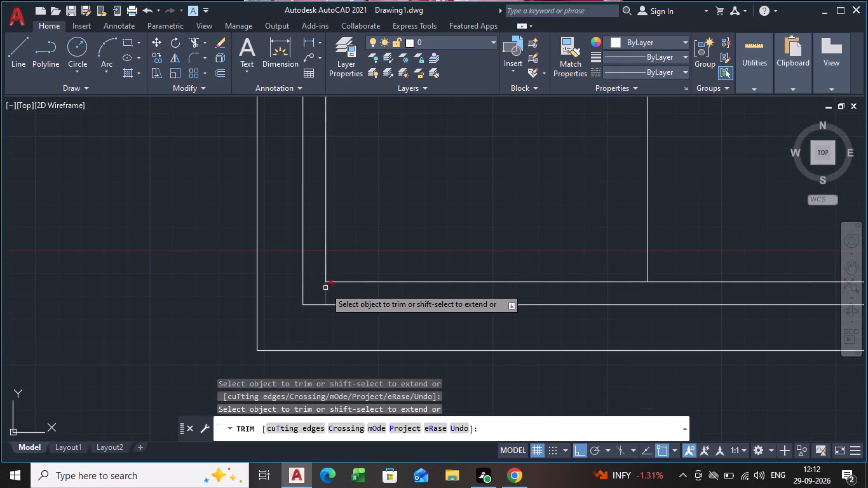
left_click(325, 288)
Trim the crossing ends of the innermost frame lines at the unit's two top corners.
scroll(427, 204, "down", 3)
middle_click_drag(437, 175, 451, 362)
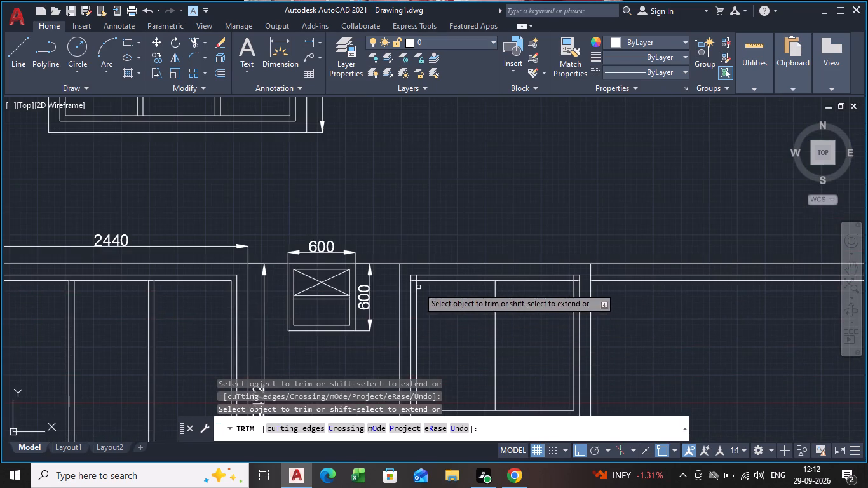
scroll(415, 281, "up", 3)
left_click(411, 261)
left_click(403, 278)
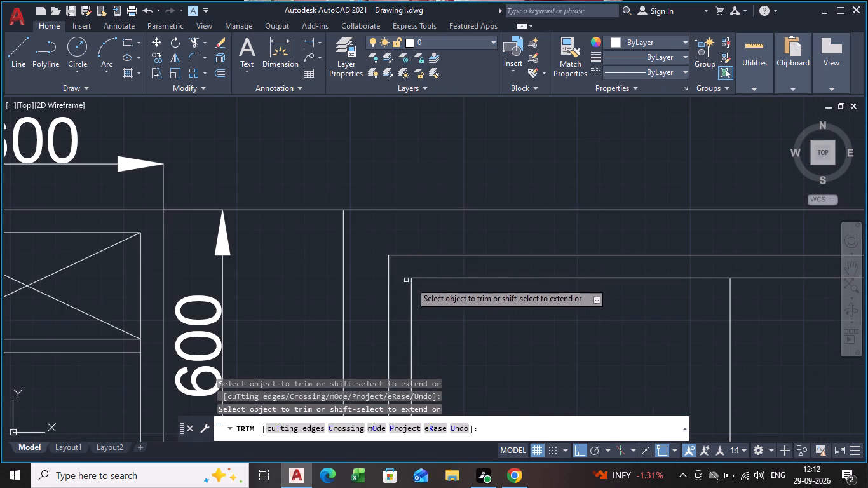
scroll(628, 318, "up", 1)
middle_click_drag(628, 318, 264, 333)
scroll(259, 331, "down", 4)
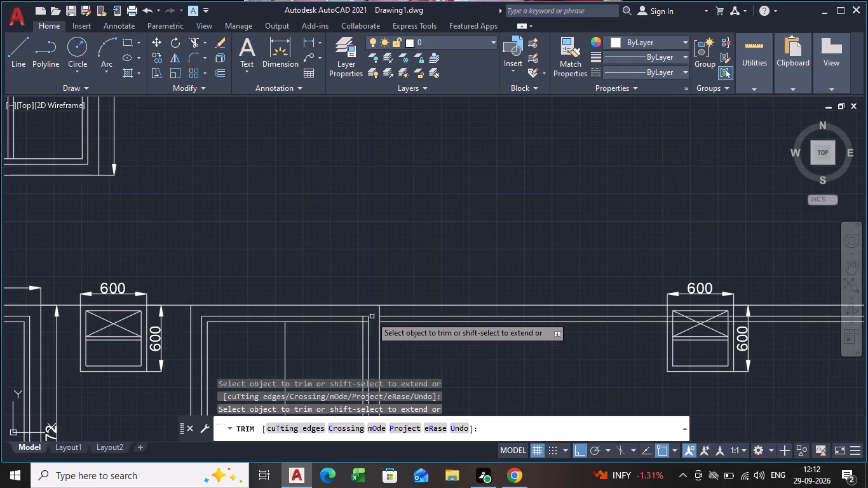
scroll(363, 316, "up", 4)
left_click(349, 337)
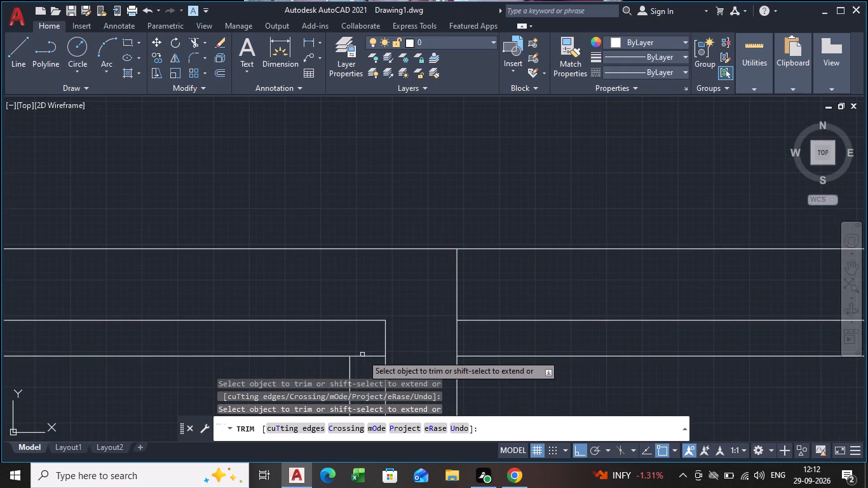
left_click(363, 356)
scroll(365, 310, "down", 3)
middle_click_drag(360, 330, 416, 179)
key("space")
Offset the unit's vertical centre line 25 to each side.
key("o")
key("f")
key("Return")
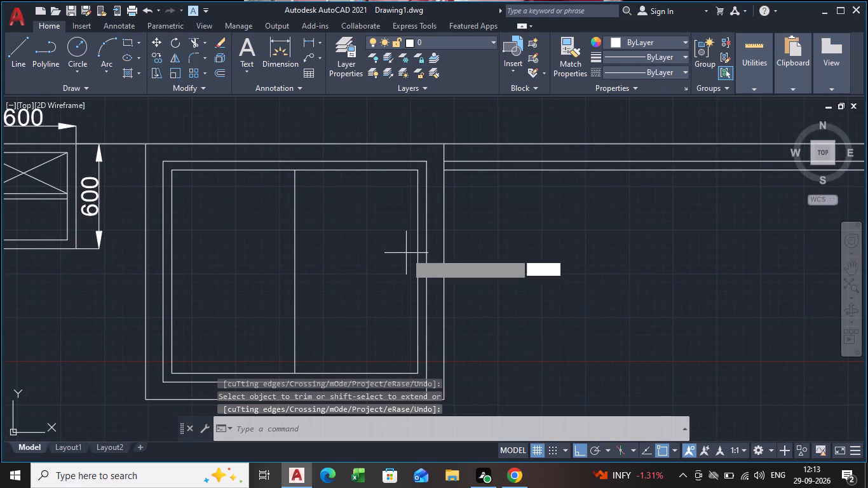
type("25")
key("Return")
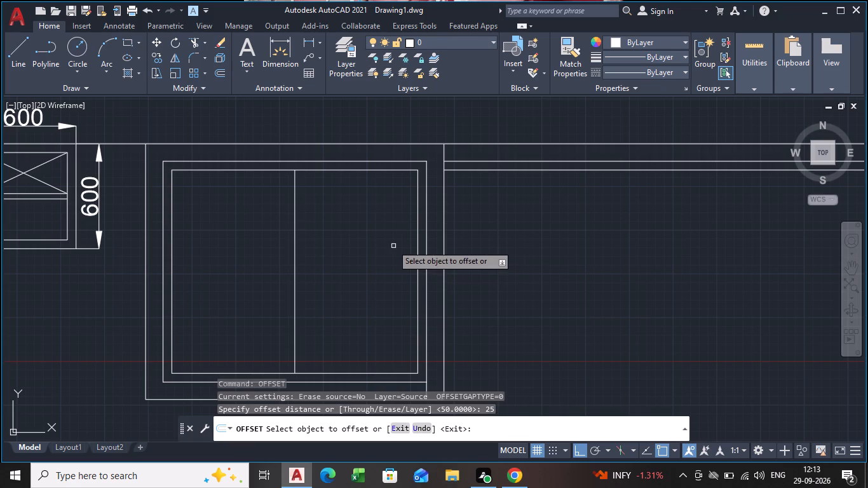
left_click(295, 213)
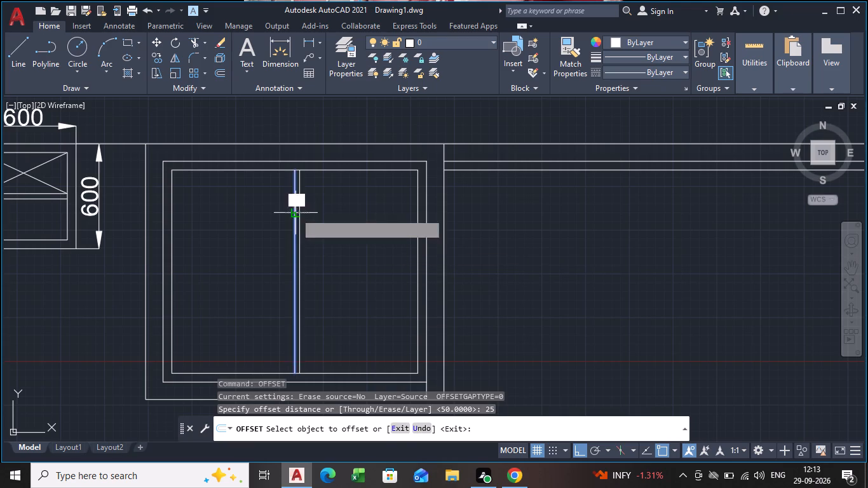
left_click(304, 216)
left_click(293, 216)
left_click(278, 216)
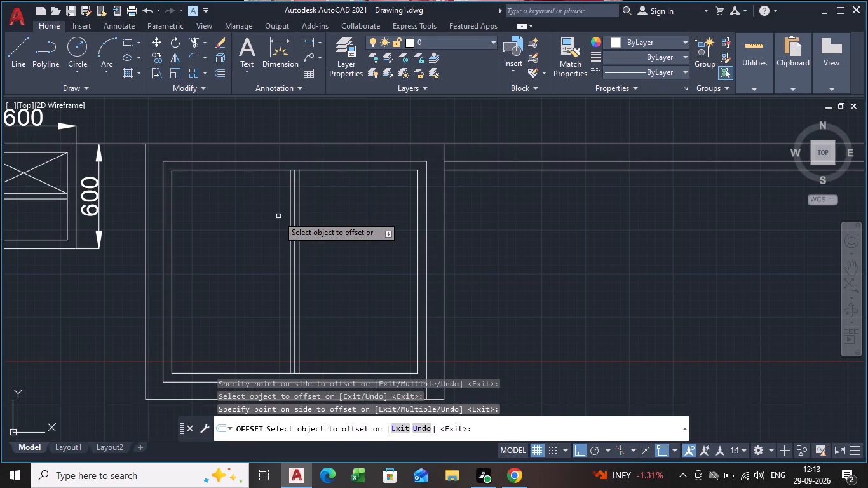
key("space")
Erase the original centre line between the two offset lines.
left_click(296, 230)
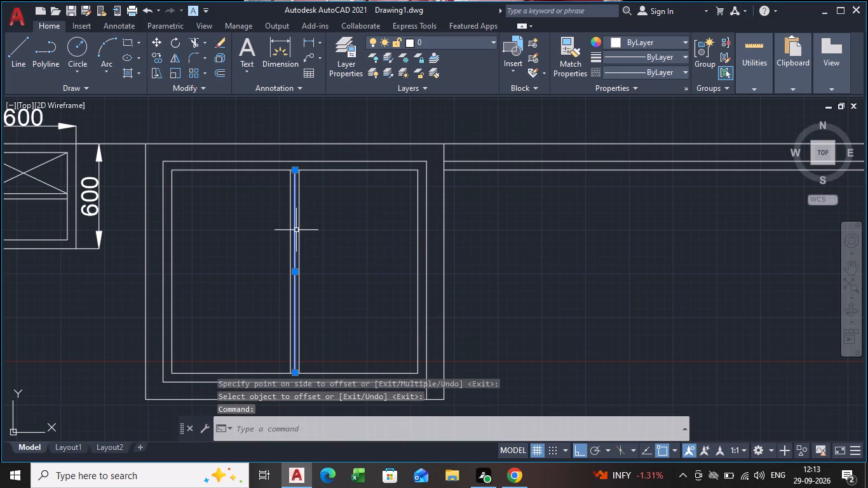
key("Delete")
Trim the leftover vertical stub between the frame and the outline at the unit's lower-right corner.
scroll(299, 226, "down", 2)
middle_click_drag(309, 242, 346, 270)
scroll(339, 303, "up", 1)
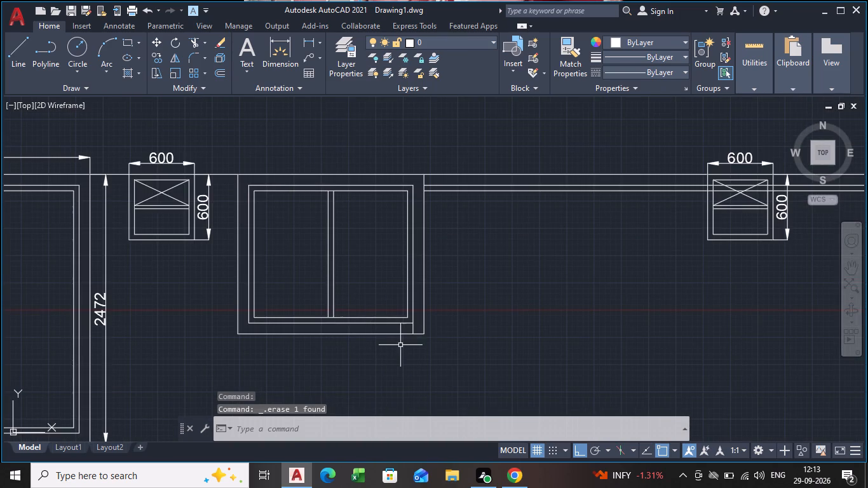
scroll(401, 344, "up", 1)
type("tr")
key("space")
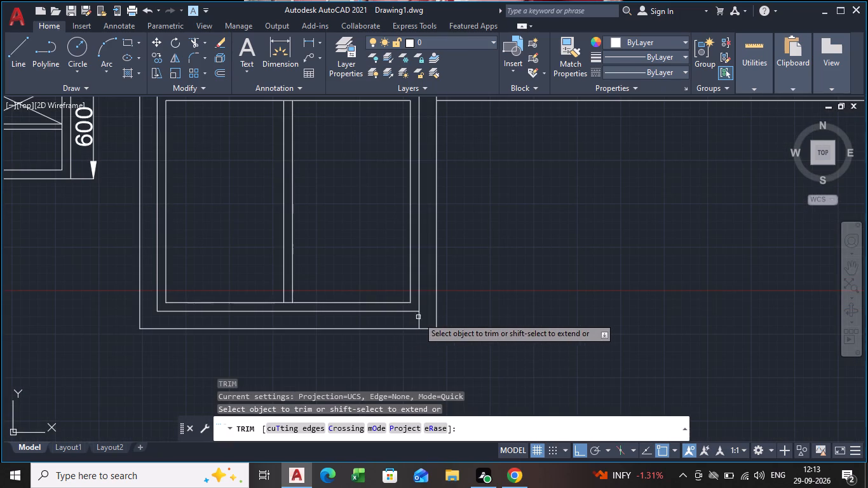
left_click(419, 318)
key("Delete")
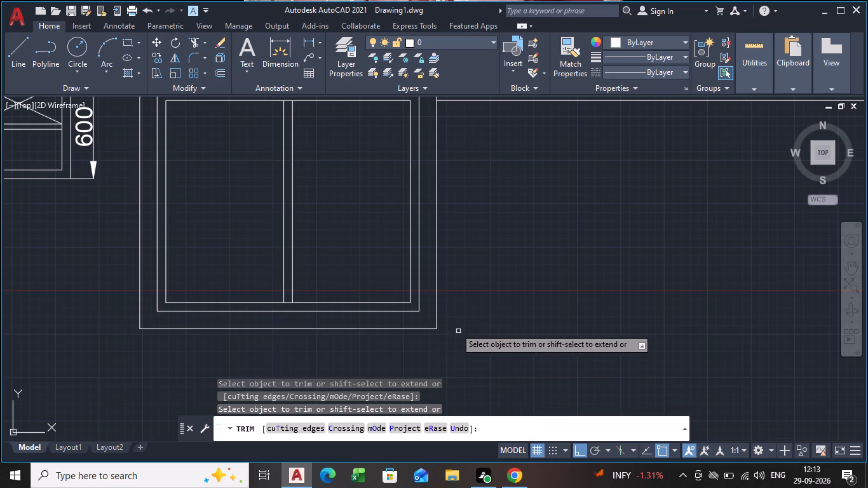
key("Escape")
Add linear dimensions for the unit's overall width above it and its overall height along its right side.
middle_click_drag(332, 210, 391, 280)
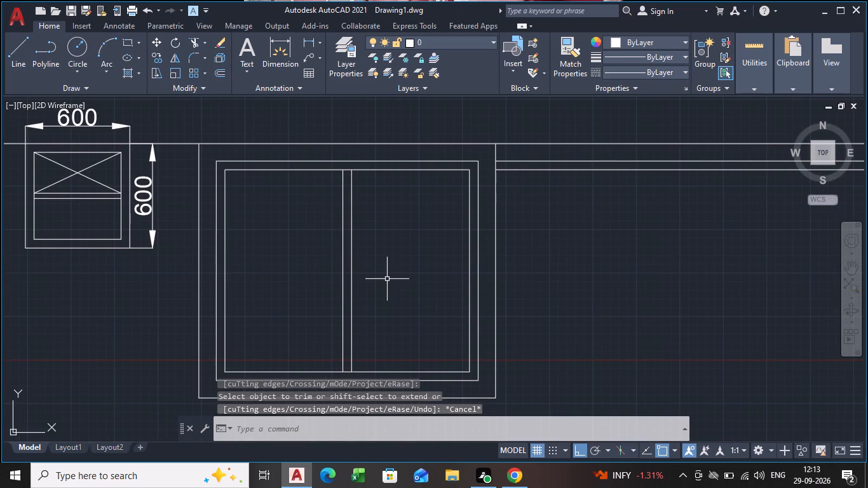
left_click(308, 37)
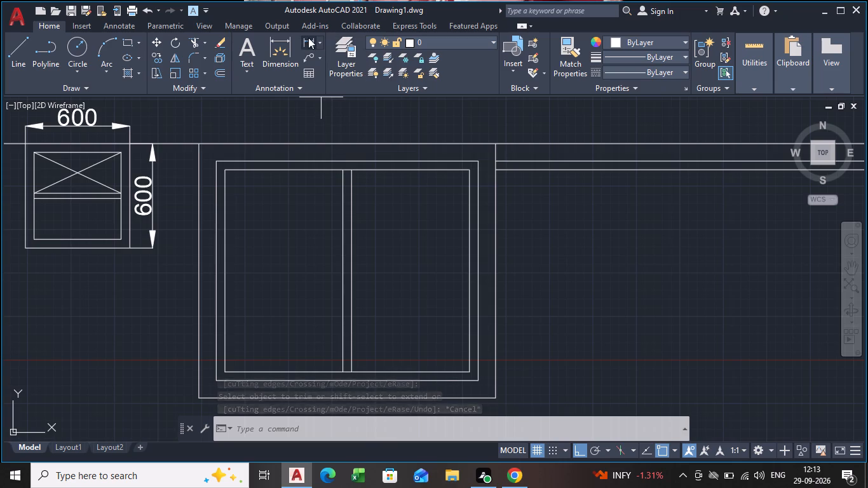
left_click(196, 144)
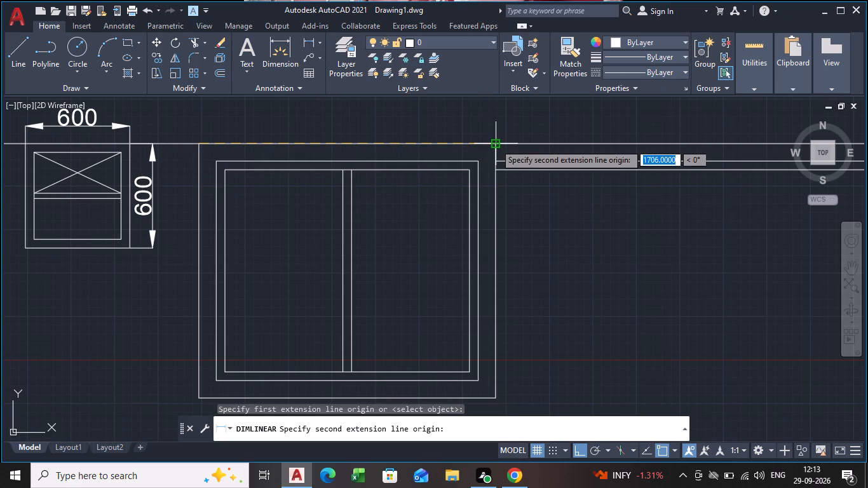
left_click(495, 146)
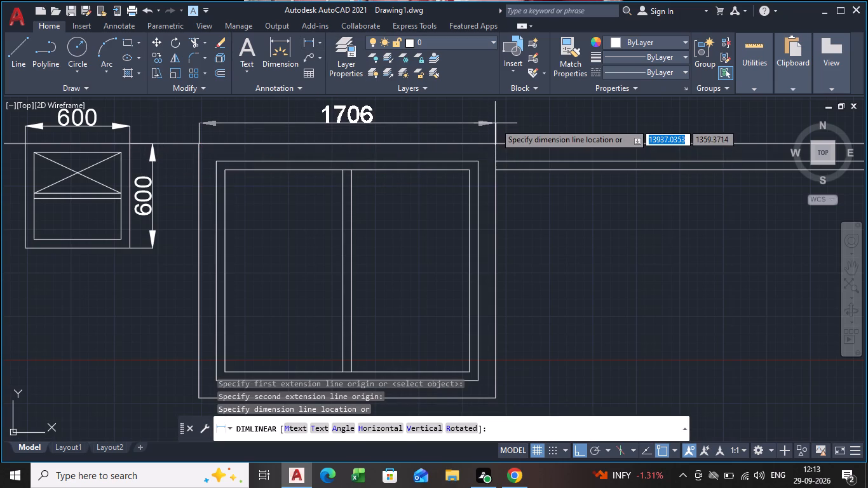
left_click(495, 123)
key("space")
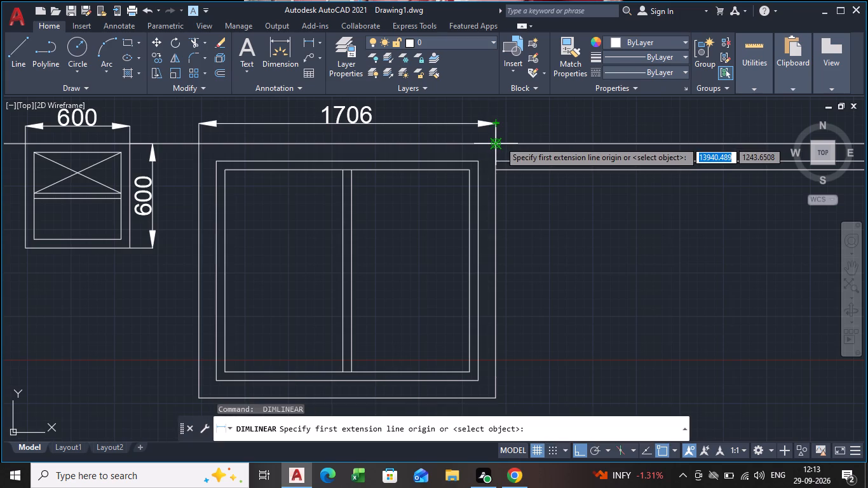
left_click(499, 141)
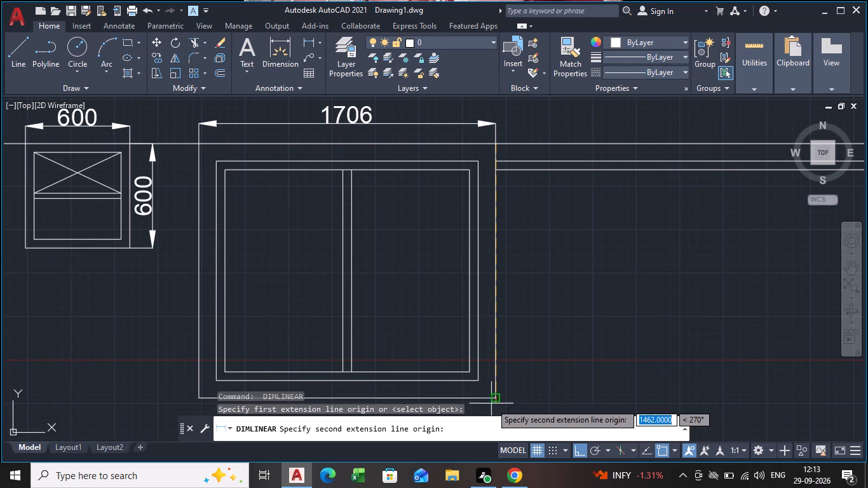
left_click(493, 400)
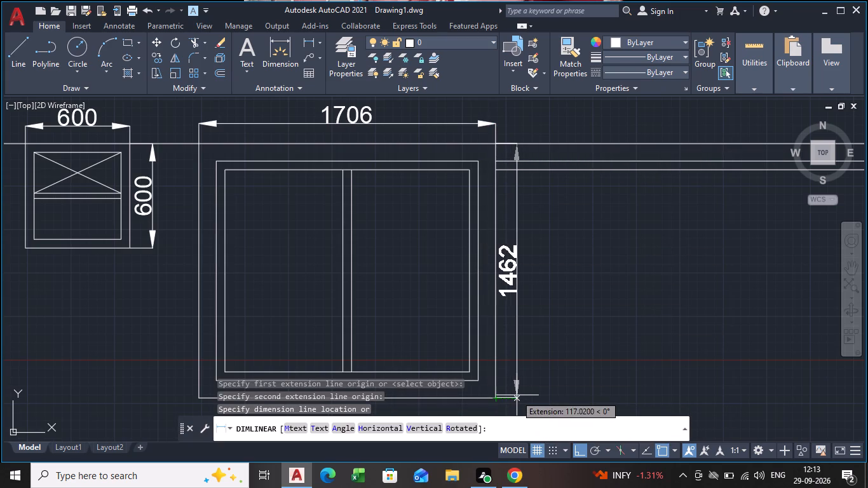
left_click(520, 395)
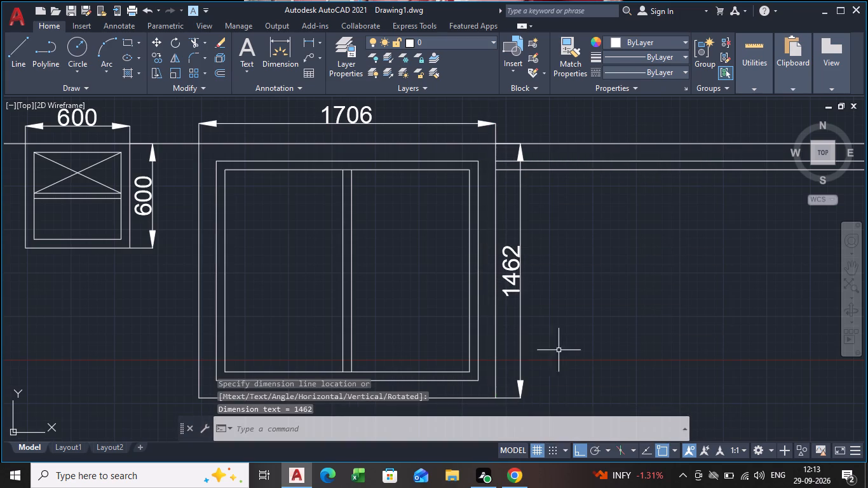
Draw a line from the top line beside the 1706-wide unit, 2478 straight down and 2144 to the right, for a new unit's outline.
scroll(573, 286, "down", 3)
middle_click_drag(586, 283, 491, 292)
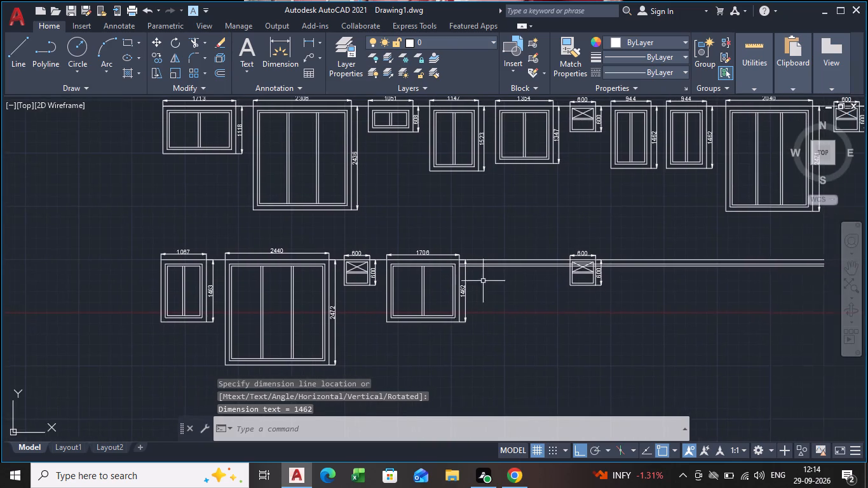
scroll(481, 274, "up", 3)
key("l")
key("Return")
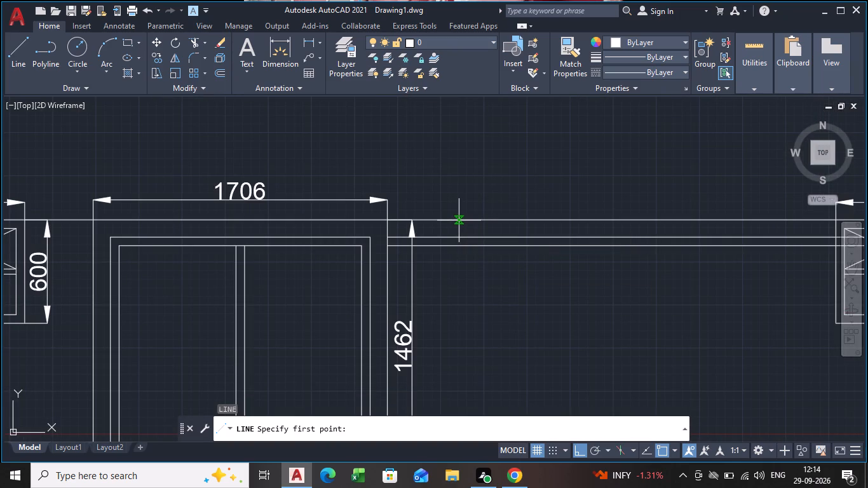
left_click(459, 220)
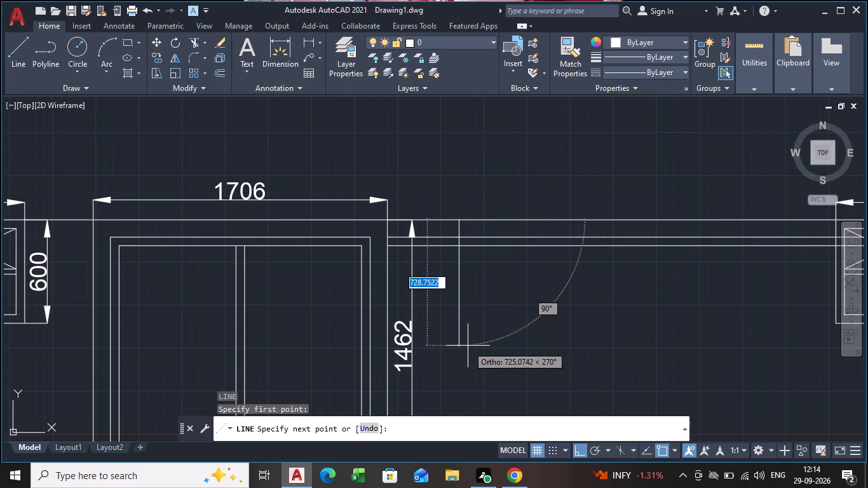
type("24")
type("78")
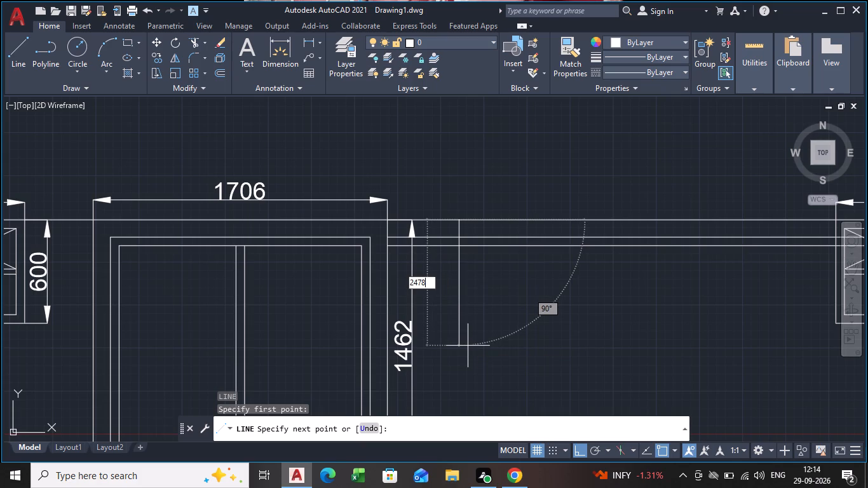
key("Return")
scroll(468, 346, "up", 3)
scroll(484, 370, "down", 2)
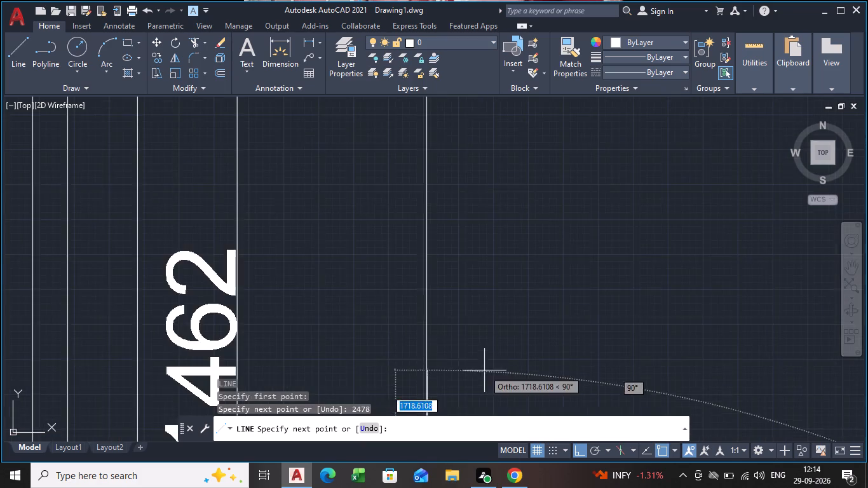
scroll(484, 370, "down", 6)
middle_click_drag(606, 379, 556, 314)
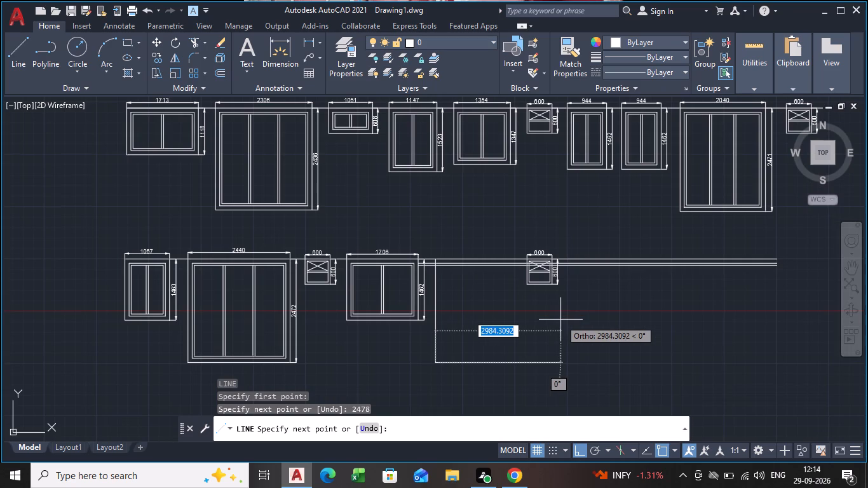
type("21")
type("44")
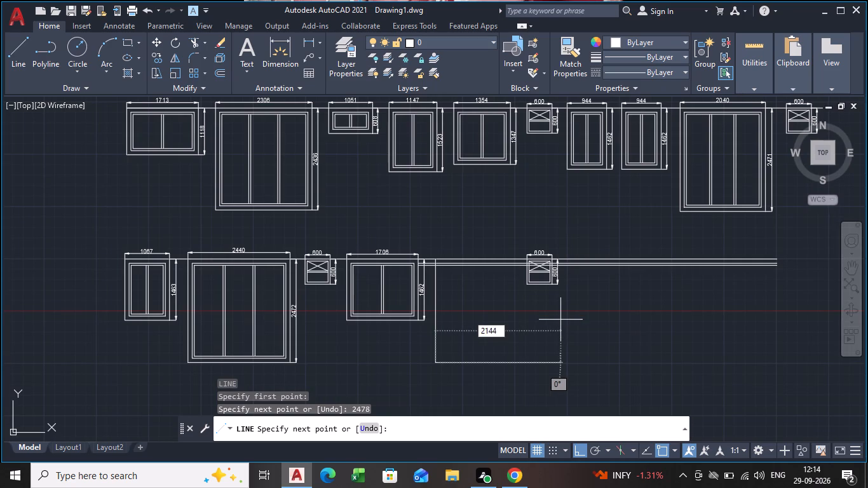
key("Return")
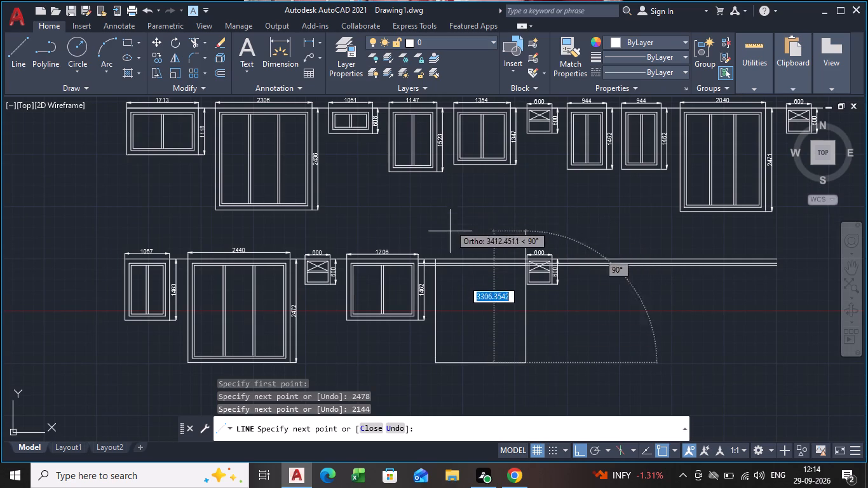
scroll(456, 268, "up", 6)
scroll(695, 201, "down", 4)
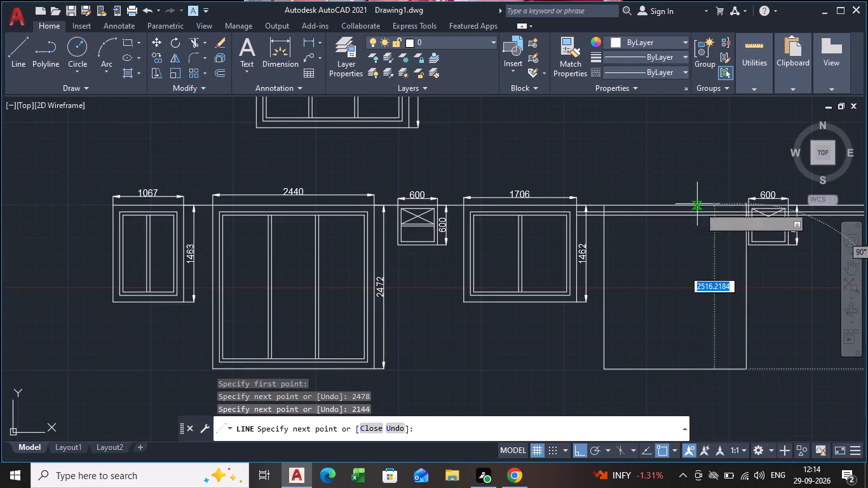
middle_click_drag(708, 215, 559, 224)
scroll(593, 217, "up", 4)
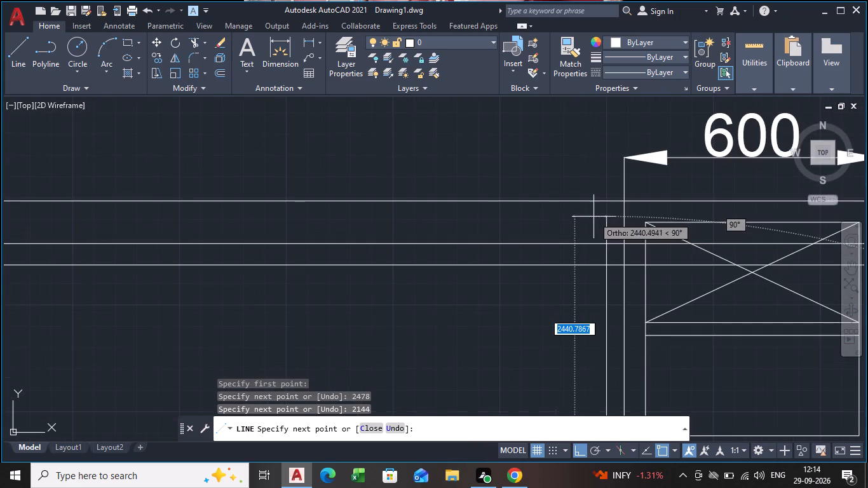
scroll(534, 339, "down", 3)
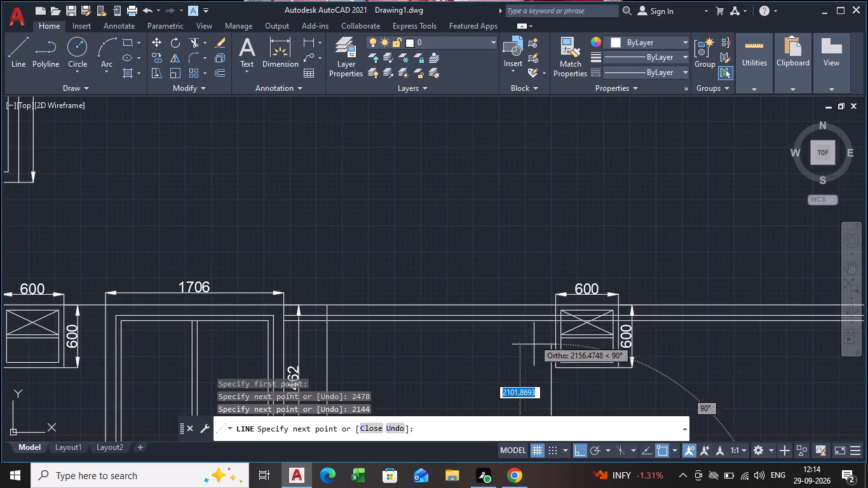
scroll(532, 362, "down", 1)
key("space")
Move the 600 × 600 unit with its dimensions about 525 to the right along the top line.
middle_click_drag(513, 356, 470, 253)
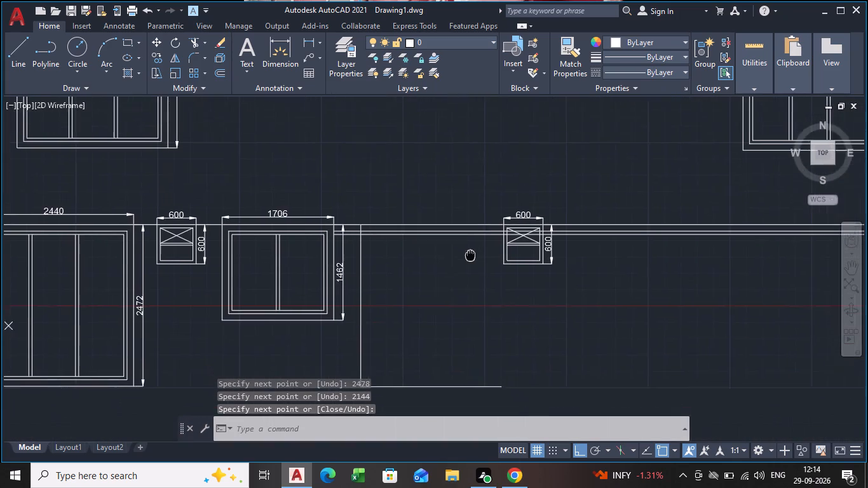
middle_click_drag(470, 253, 461, 233)
left_click(475, 165)
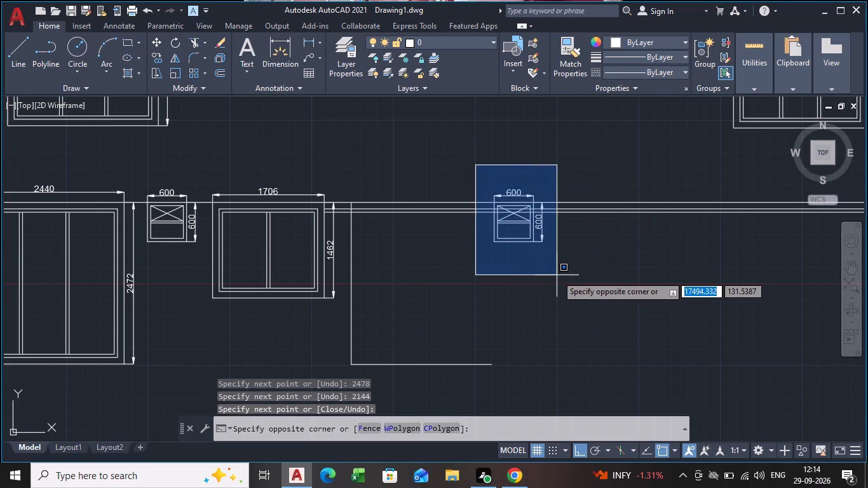
left_click(557, 275)
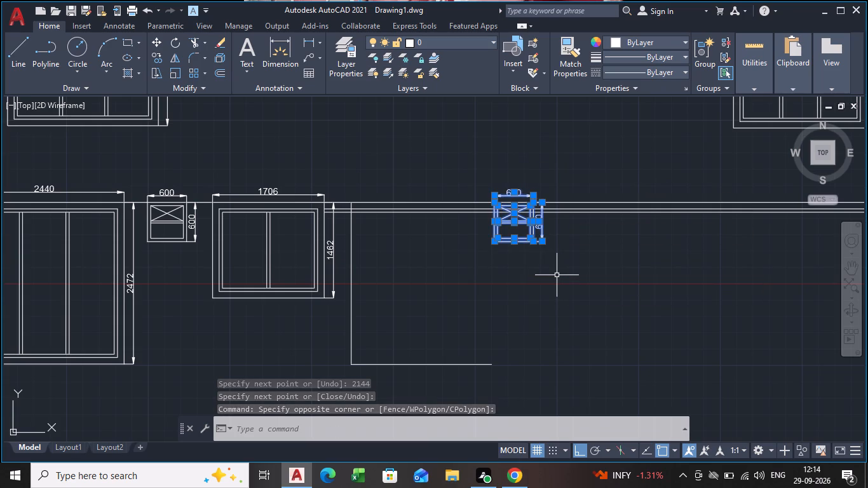
scroll(489, 203, "up", 2)
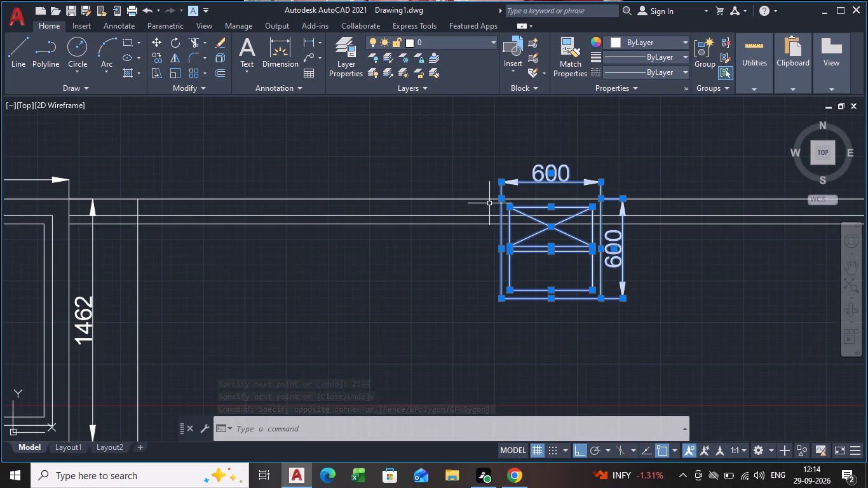
key("m")
key("Return")
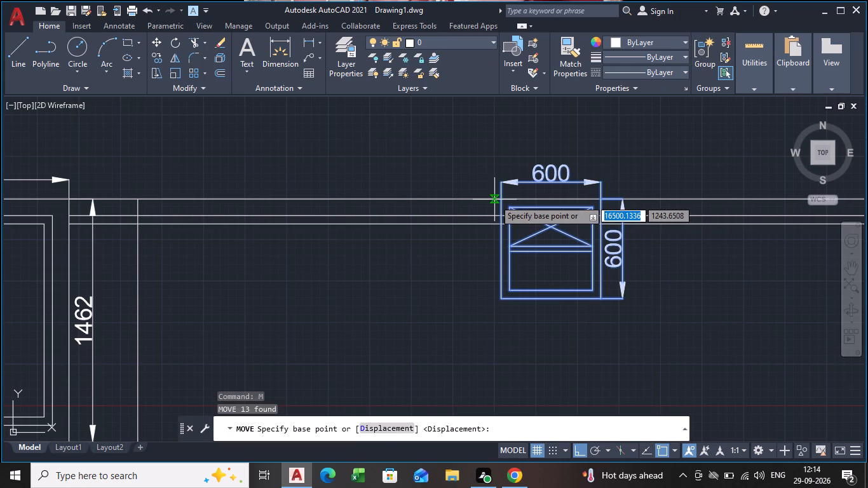
left_click(499, 200)
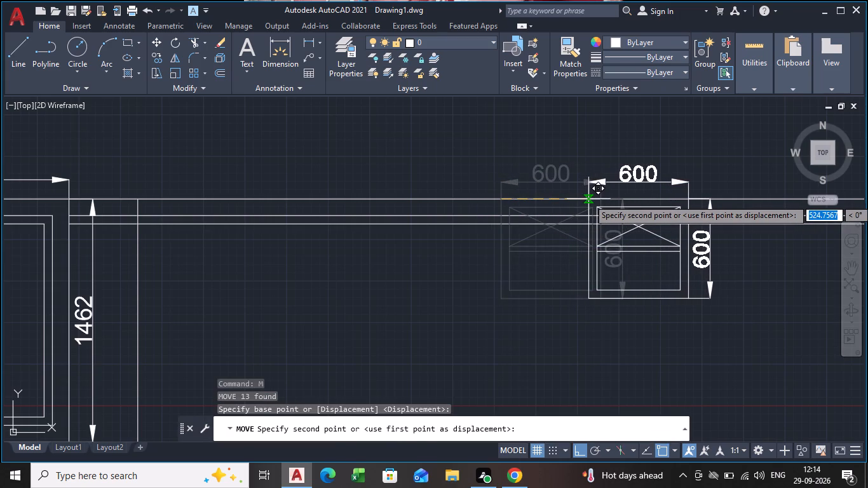
left_click(588, 199)
key("space")
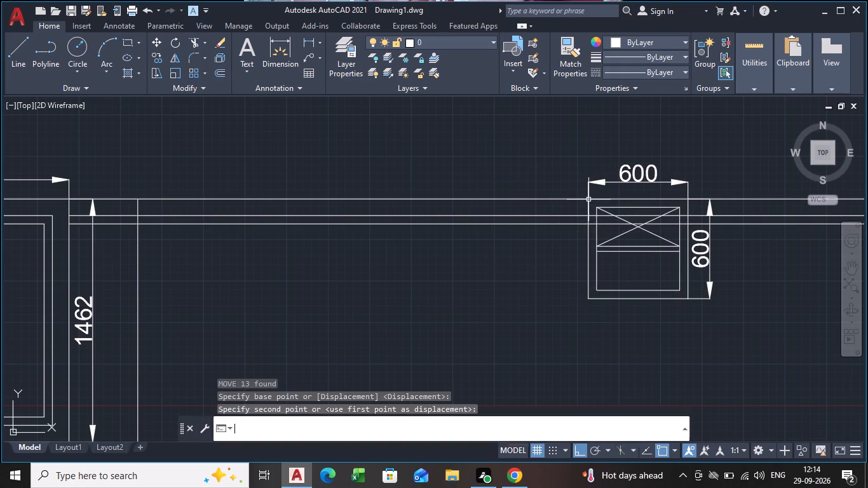
key("Escape")
Trim away the two lower horizontal guide lines where they cross the moved 600 × 600 unit.
type("tr")
key("Return")
scroll(604, 220, "up", 2)
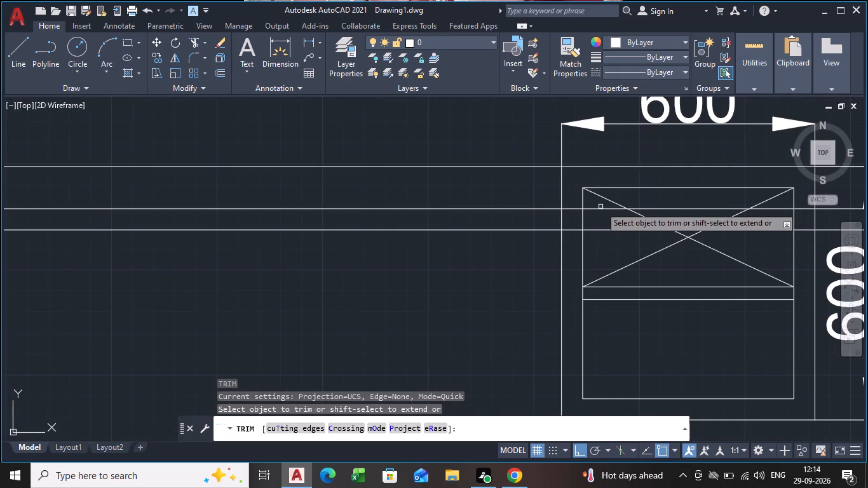
left_click(600, 207)
left_click(599, 236)
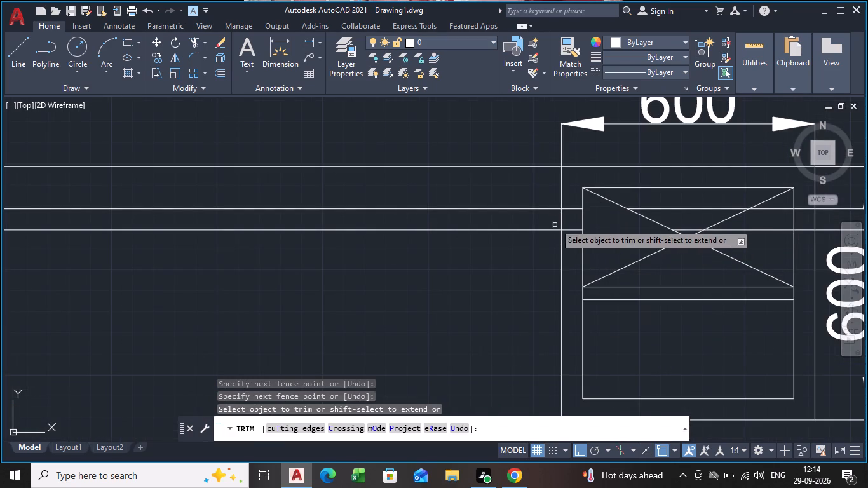
left_click(569, 195)
left_click(573, 248)
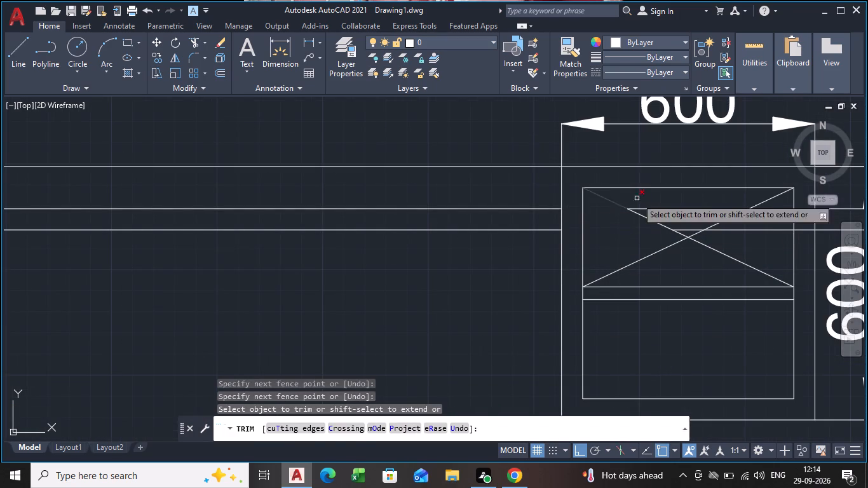
left_click(679, 200)
left_click(688, 232)
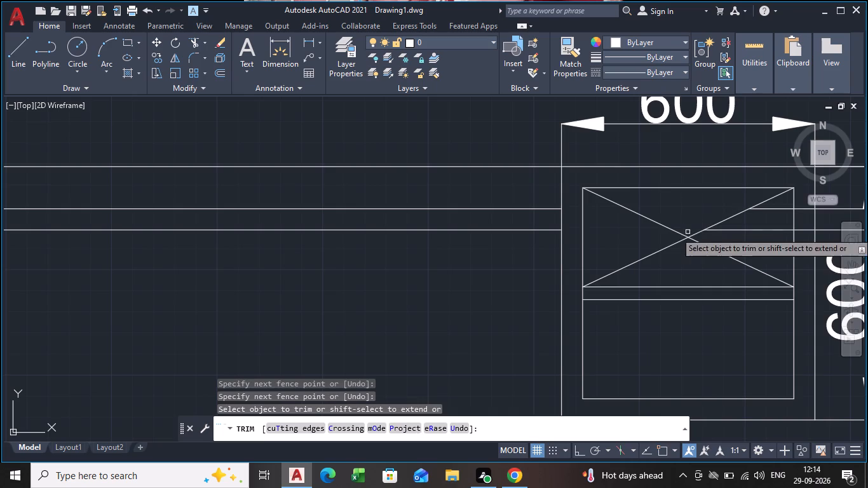
left_click(783, 204)
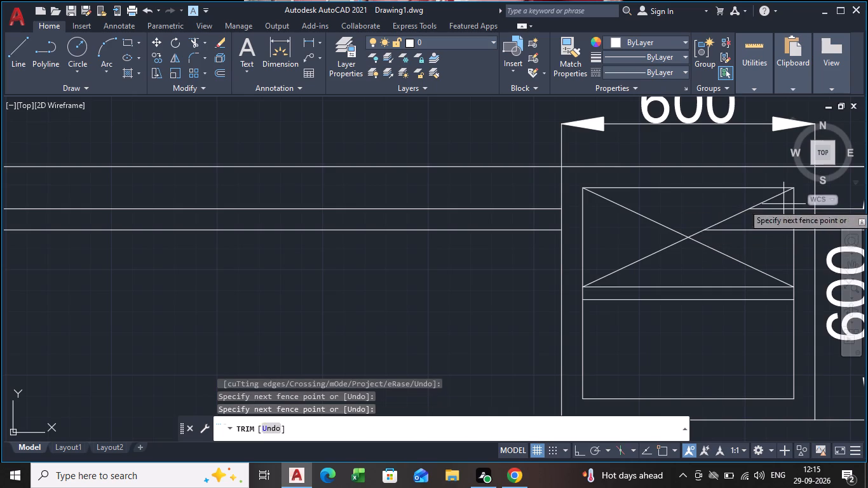
left_click(771, 238)
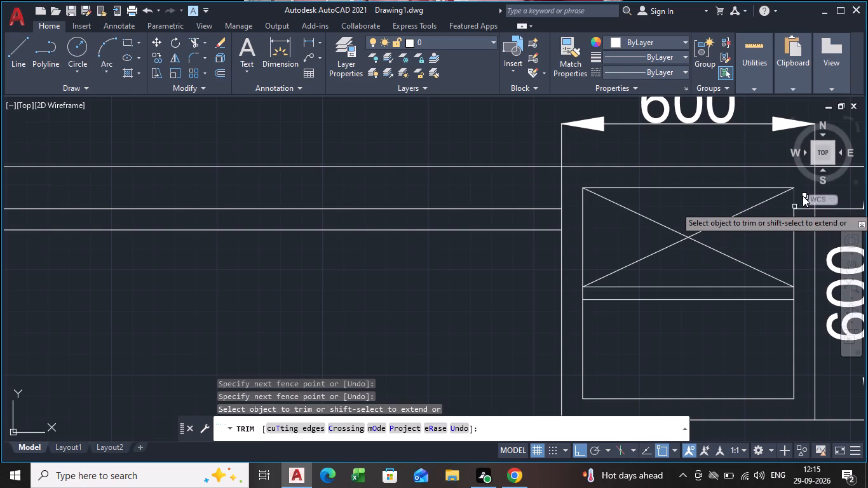
middle_click_drag(787, 236, 731, 224)
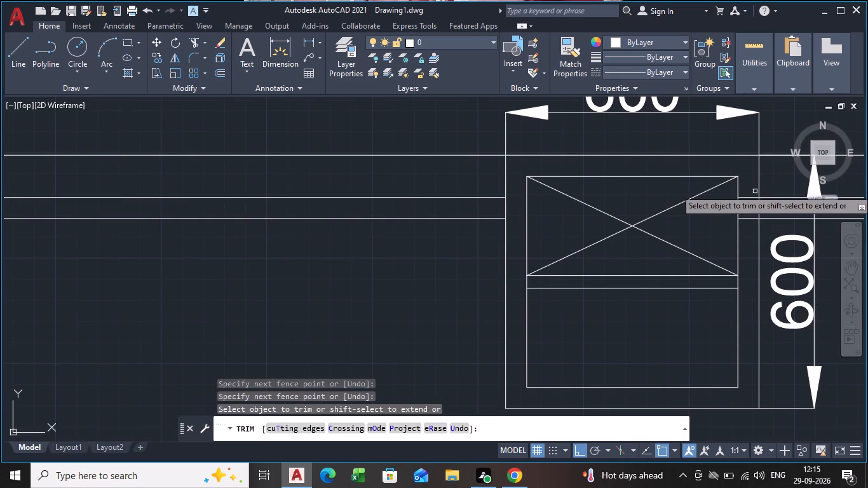
left_click(750, 183)
left_click(749, 225)
scroll(677, 219, "down", 3)
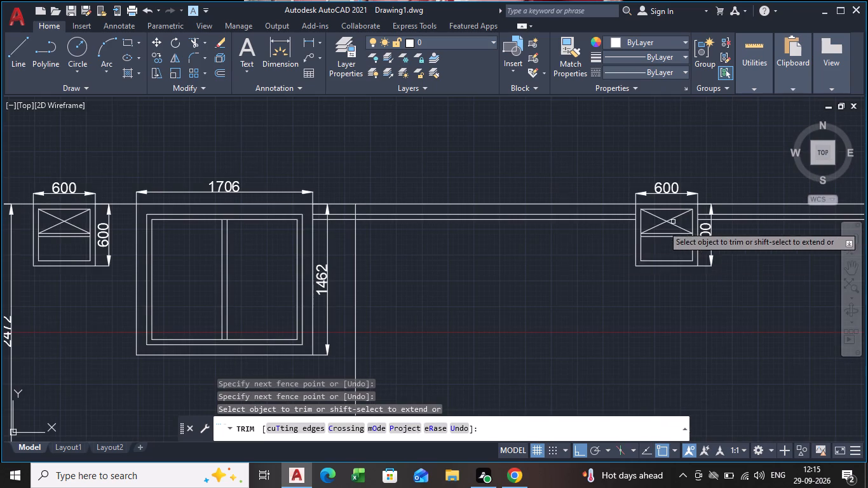
middle_click_drag(569, 237, 634, 240)
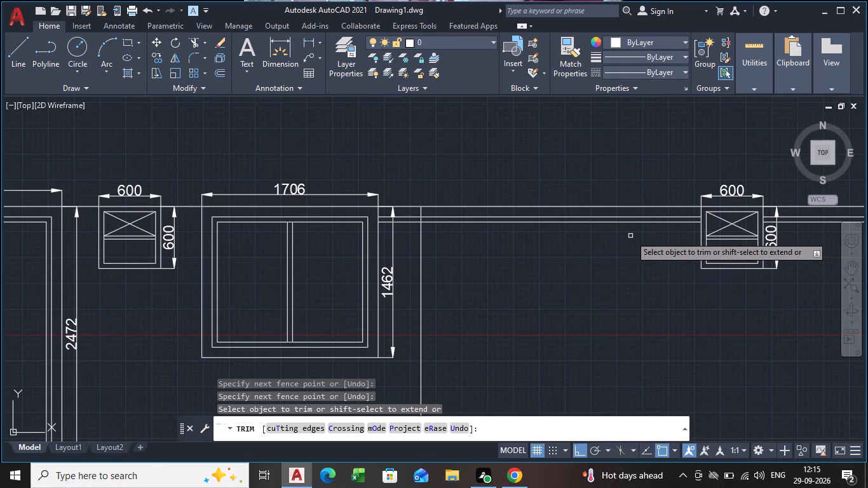
key("Escape")
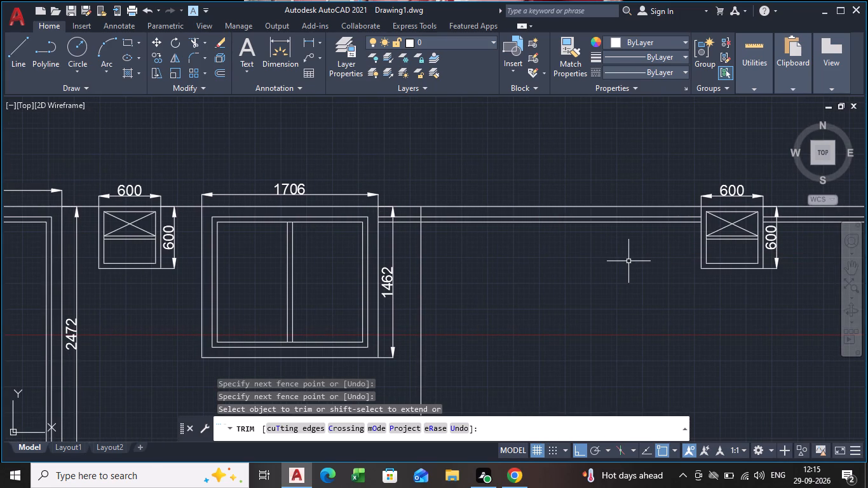
Draw the new unit's right side from the free end of its bottom edge straight up to the top line.
middle_click_drag(633, 279, 581, 214)
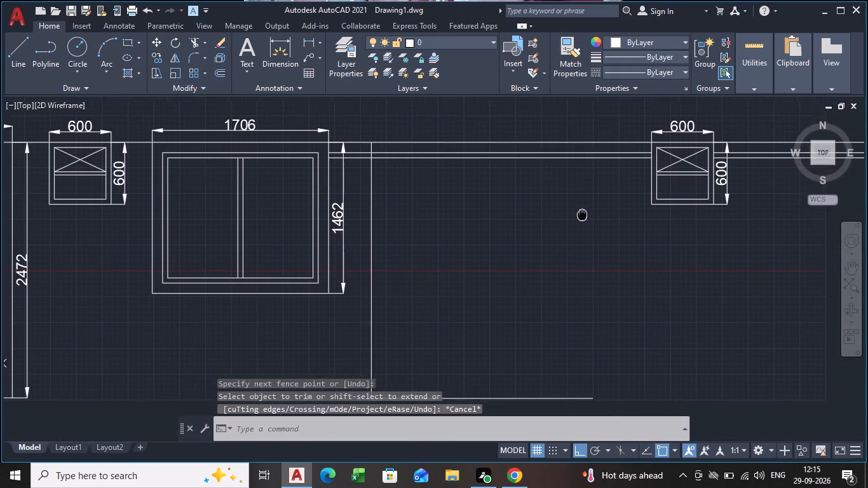
middle_click_drag(581, 214, 574, 212)
key("l")
key("Return")
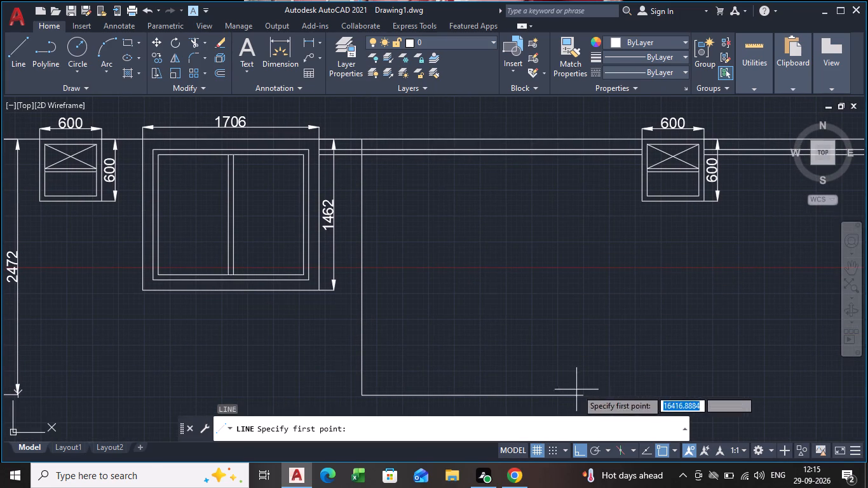
left_click(583, 393)
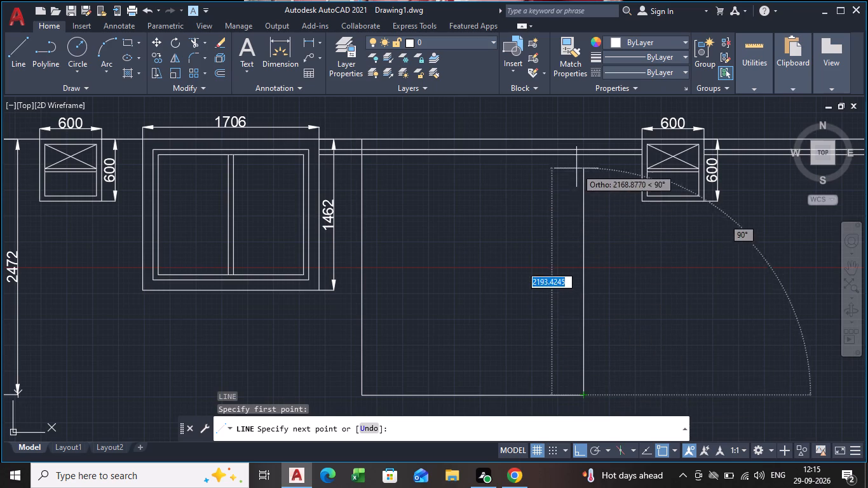
left_click(585, 138)
key("space")
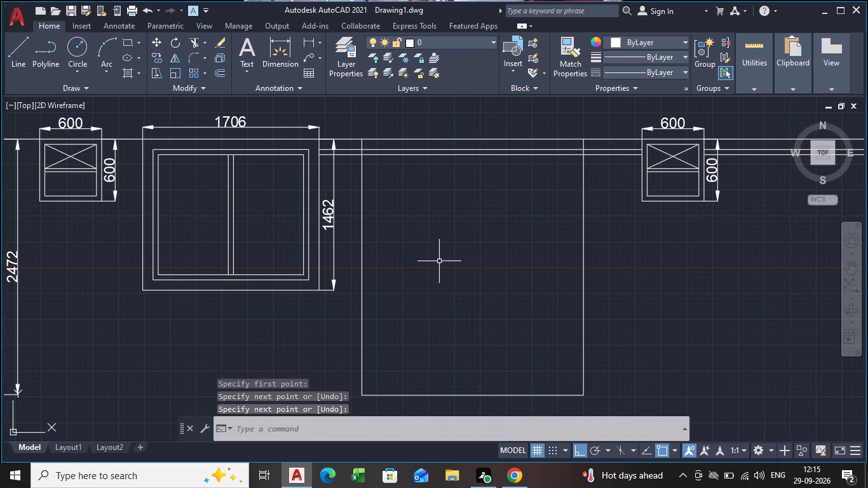
Offset the left, bottom and right sides of the new unit's outline 100 inward.
type("of")
key("Return")
type("100")
key("Return")
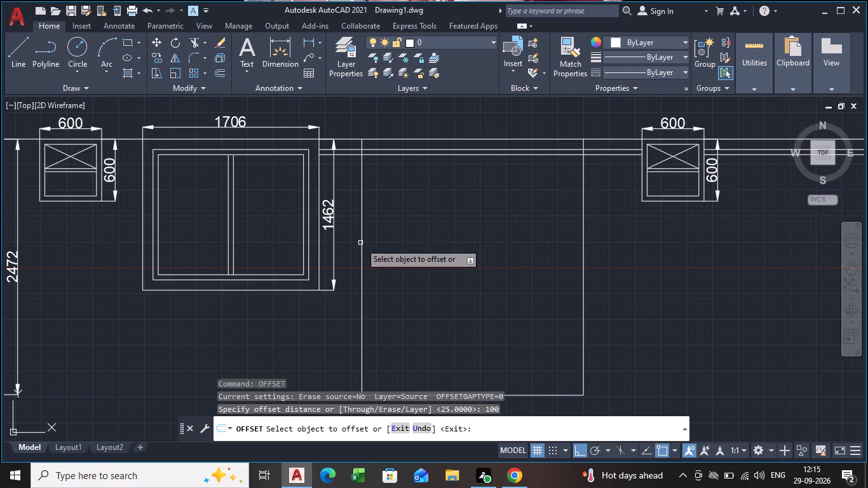
left_click(360, 243)
left_click(384, 250)
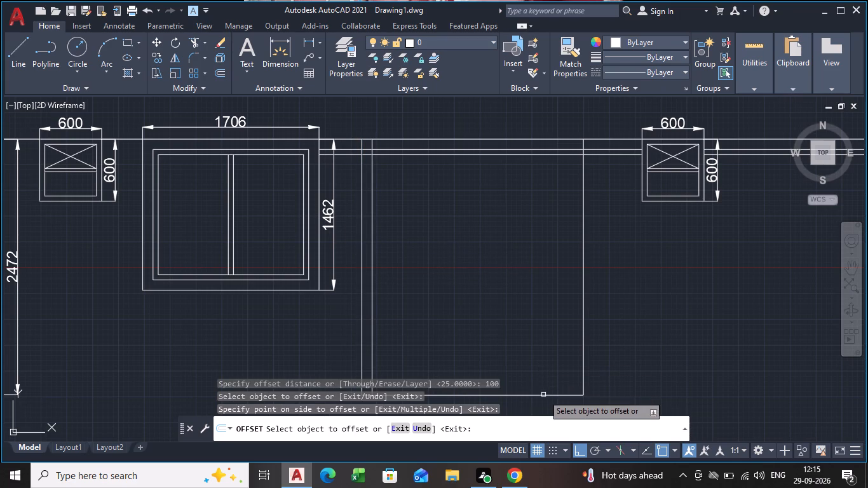
left_click(543, 395)
left_click(538, 374)
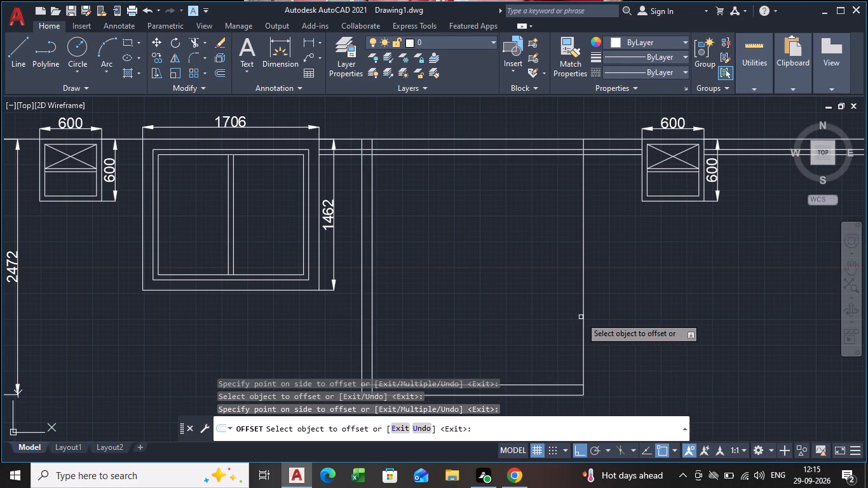
left_click(583, 317)
left_click(546, 311)
key("space")
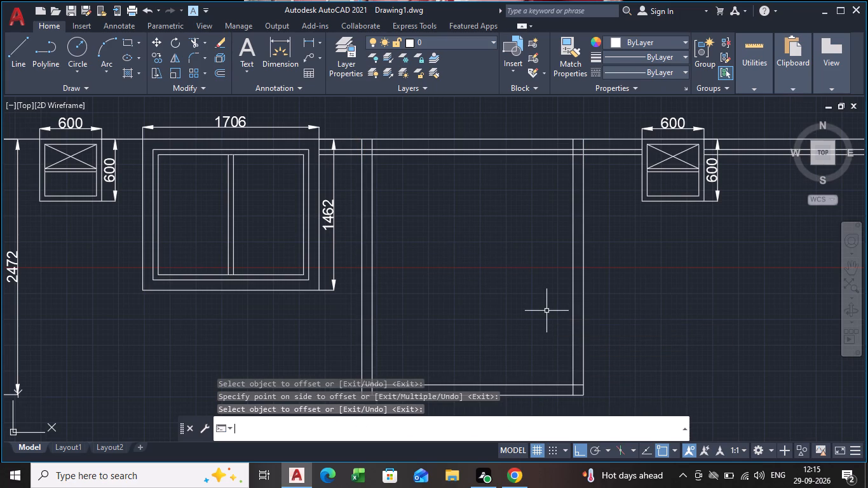
Offset the three new inner lines a further 50 inward to double the frame.
type("o")
key("f")
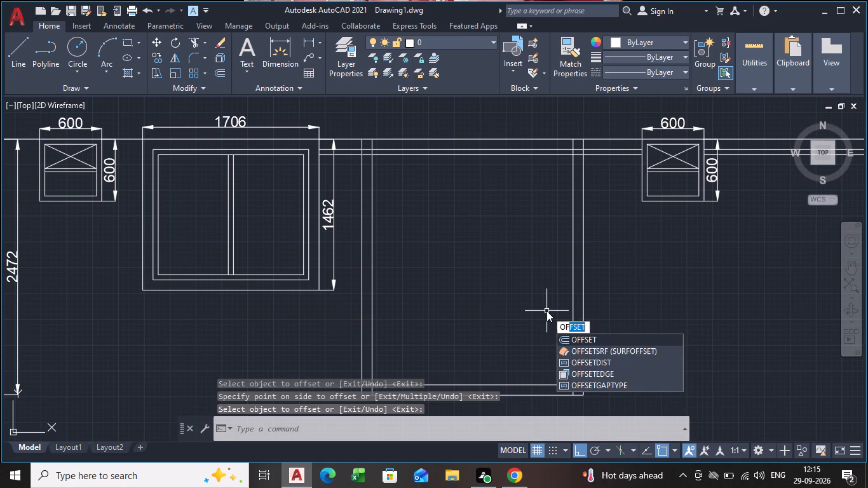
key("Return")
type("50")
key("Return")
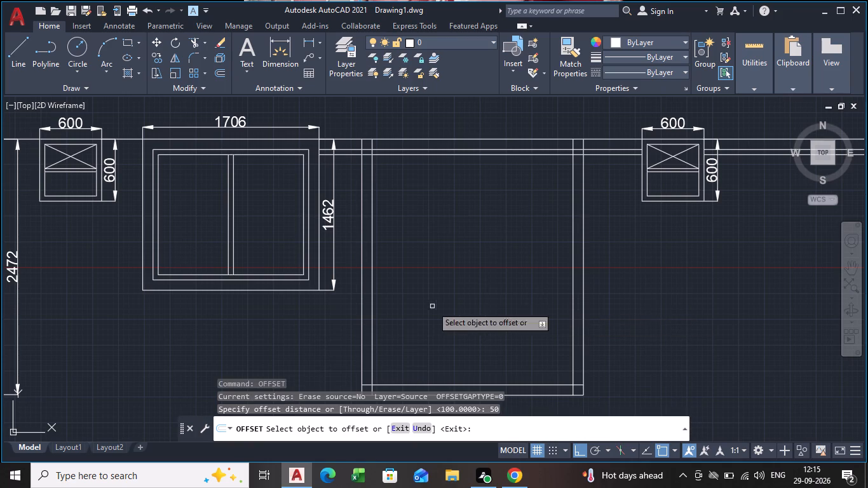
left_click(370, 315)
left_click(388, 318)
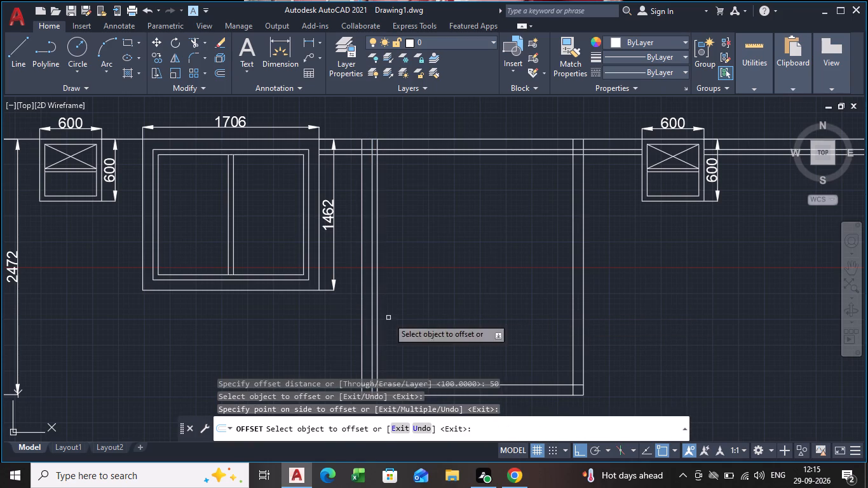
left_click(539, 386)
left_click(536, 369)
left_click(573, 320)
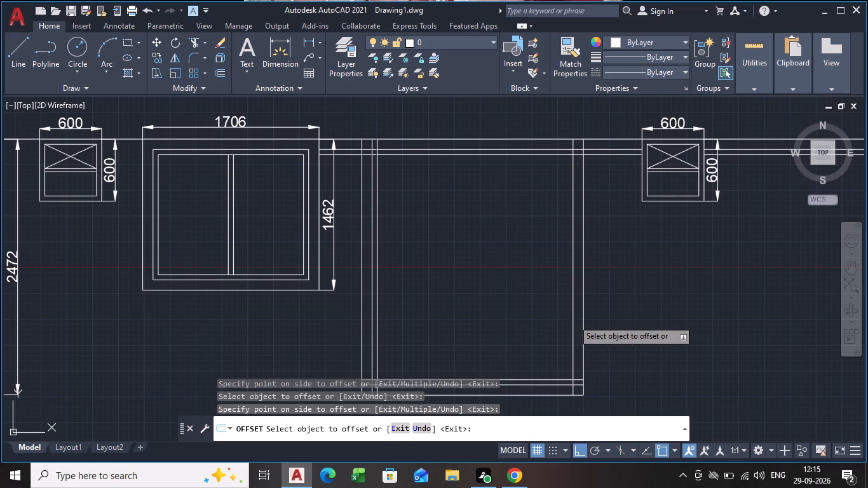
left_click(548, 314)
key("space")
Trim the new frame's top-left corner clean, removing the guide lines between it and the 1706-wide unit and the overlapping line ends.
type("tr")
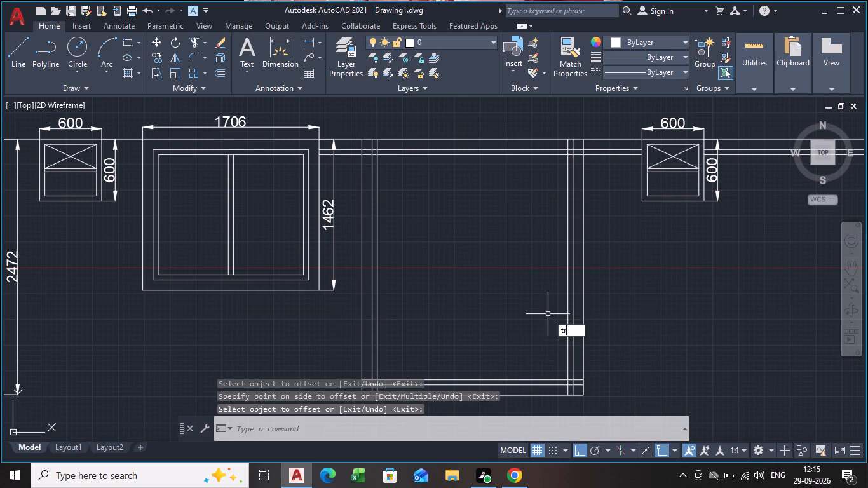
key("Return")
scroll(350, 148, "up", 3)
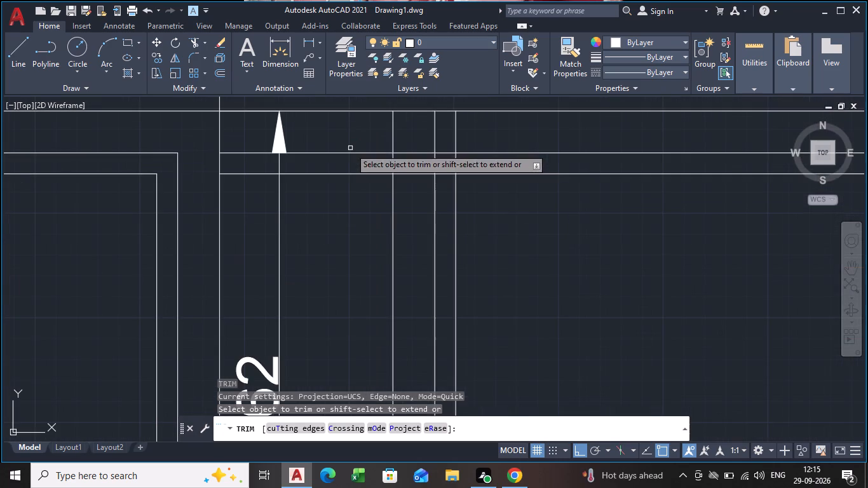
left_click(355, 143)
left_click(360, 190)
left_click(409, 142)
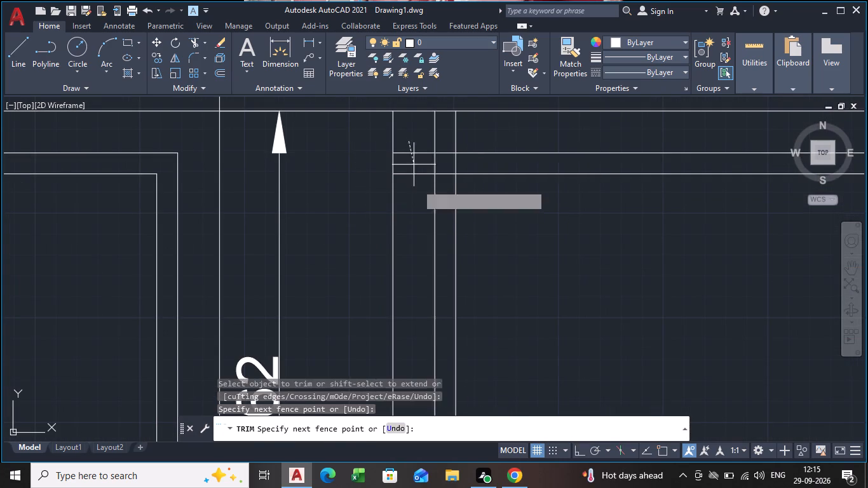
left_click(421, 205)
left_click(429, 135)
left_click(490, 125)
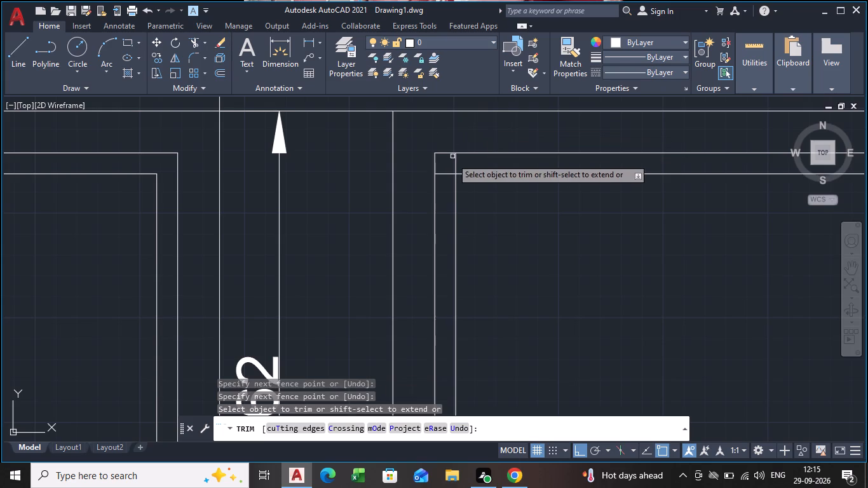
left_click(456, 162)
left_click(444, 175)
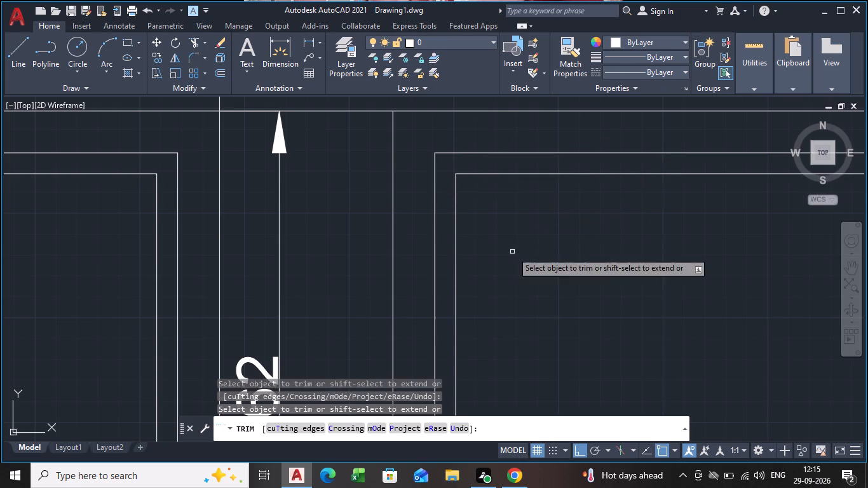
Trim the overlapping line ends at the double frame's top-right corner, including the guide lines between the frame and the outline.
scroll(513, 252, "down", 3)
middle_click_drag(548, 300, 402, 285)
scroll(539, 205, "up", 3)
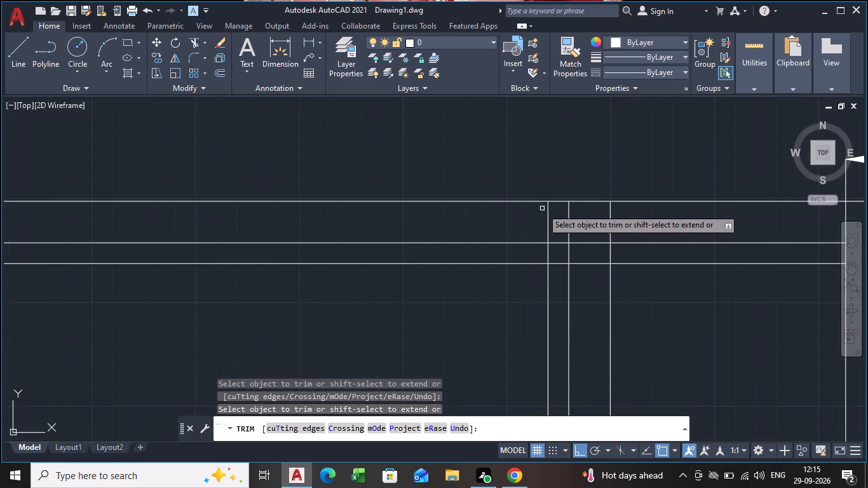
left_click(533, 217)
left_click(590, 226)
left_click(593, 227)
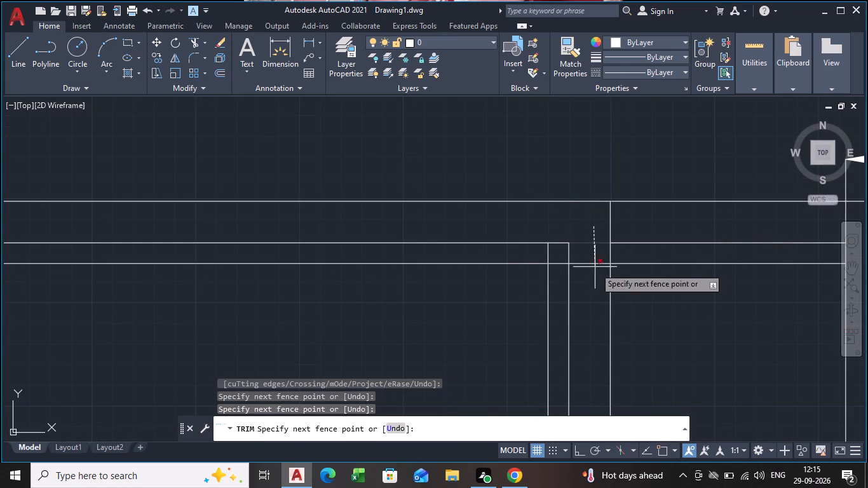
left_click(595, 279)
left_click(546, 250)
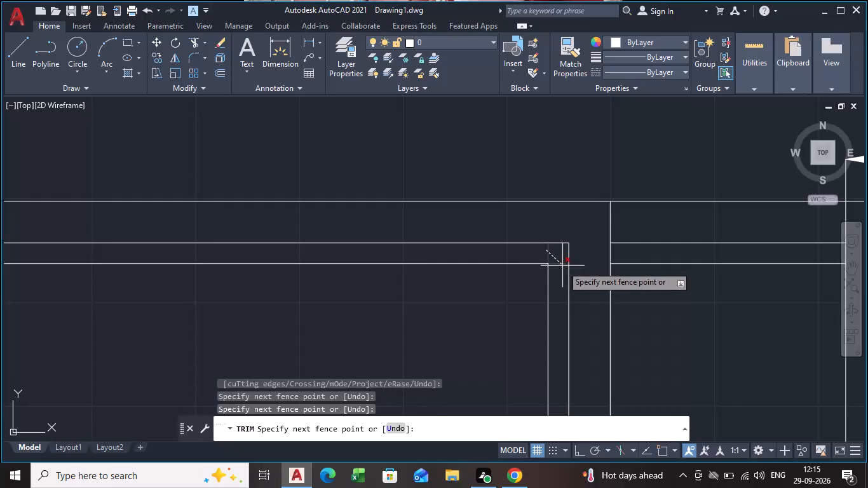
left_click(562, 266)
Trim the overlapping line ends at the double frame's bottom-left corner.
scroll(555, 310, "down", 4)
middle_click_drag(555, 337, 532, 144)
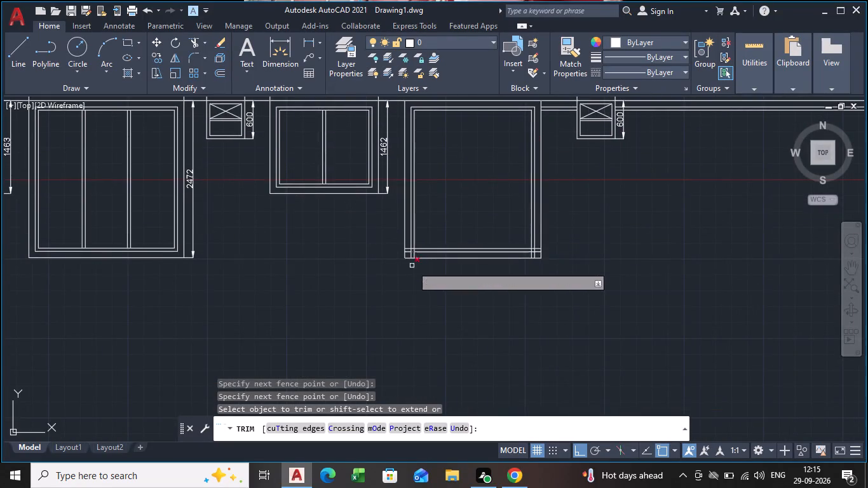
scroll(412, 264, "up", 4)
left_click(365, 144)
left_click(372, 198)
left_click(380, 203)
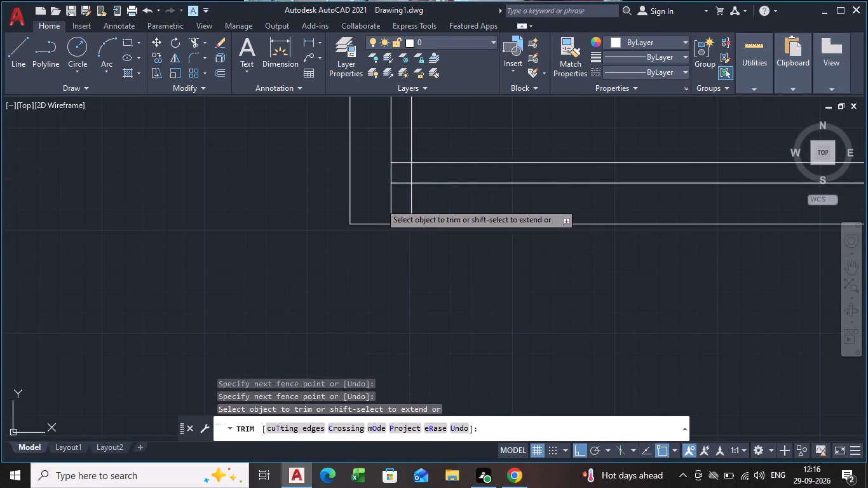
left_click(430, 203)
left_click(401, 163)
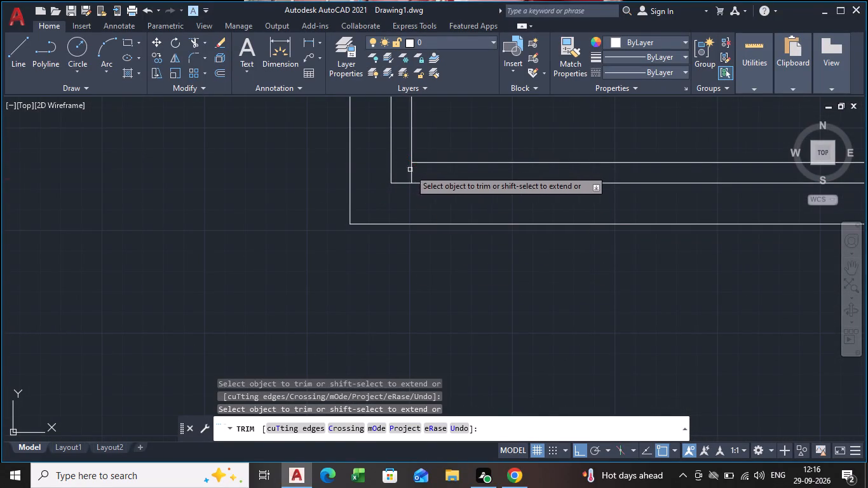
left_click(410, 170)
Trim the overlapping line ends at the double frame's bottom-right corner.
scroll(545, 189, "down", 2)
middle_click_drag(597, 194, 301, 260)
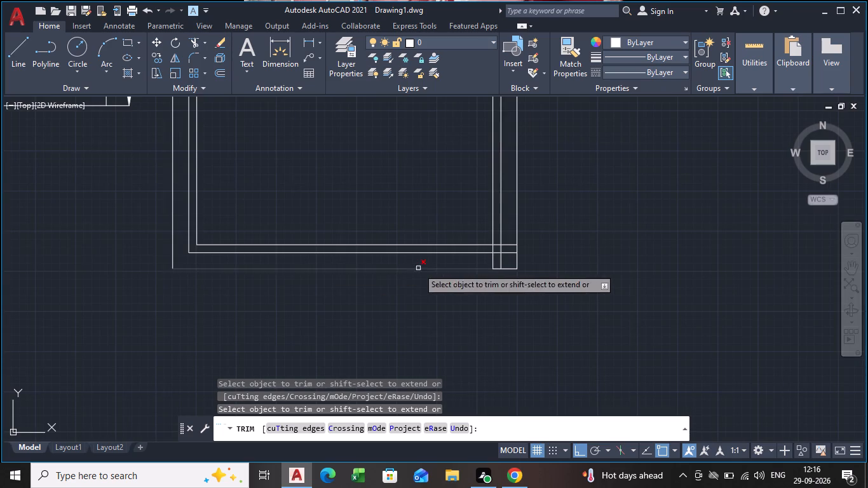
scroll(489, 252, "up", 3)
left_click(498, 283)
left_click(540, 283)
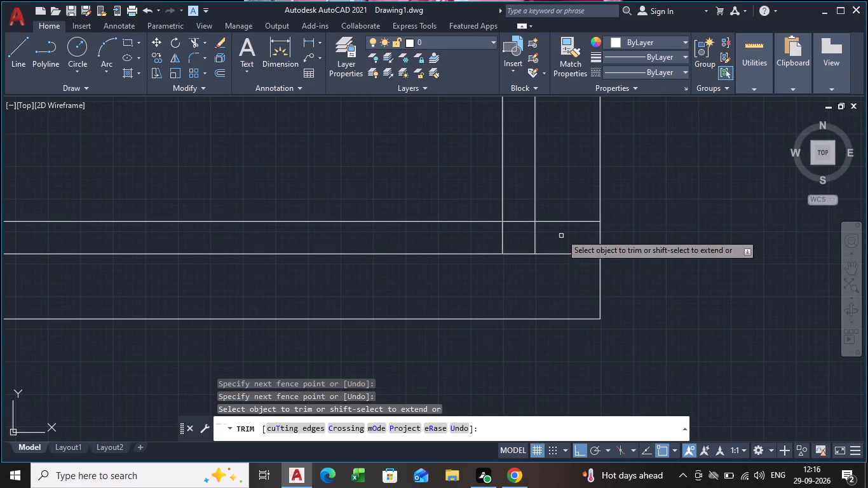
left_click(557, 211)
left_click(559, 272)
left_click(526, 222)
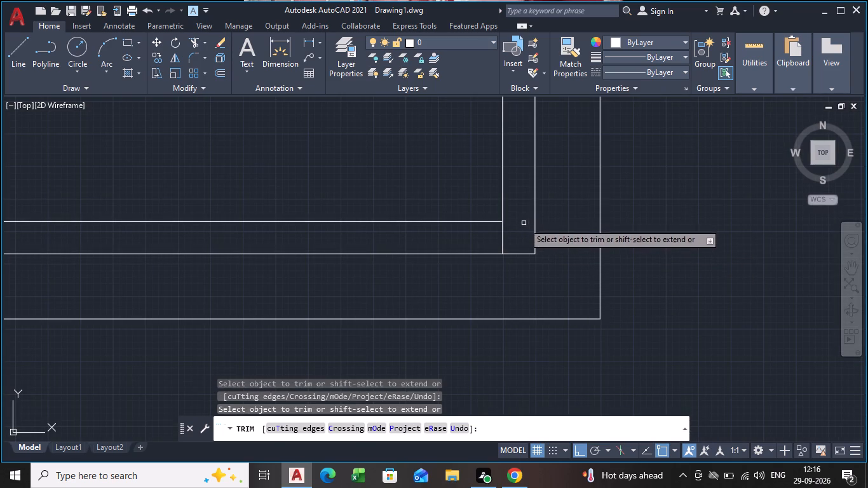
left_click(505, 237)
left_click(499, 236)
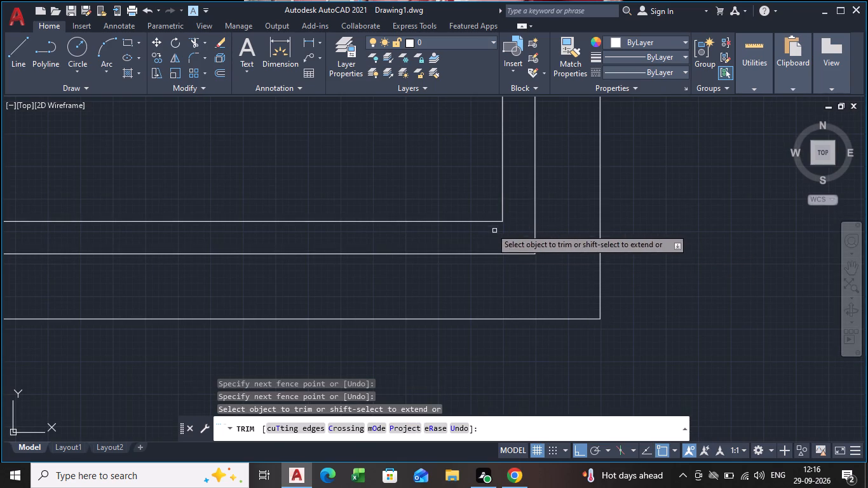
scroll(476, 215, "down", 4)
middle_click_drag(409, 179, 473, 332)
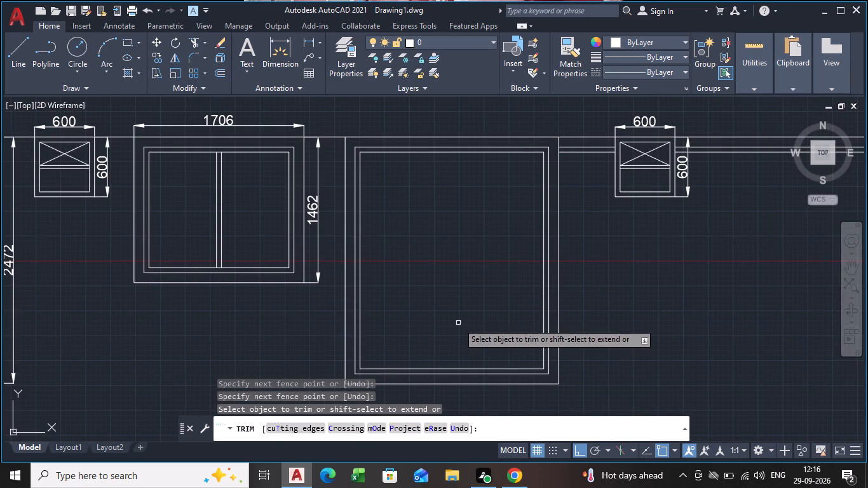
key("space")
Measure the width and height of the new unit's inner frame opening.
left_click(755, 40)
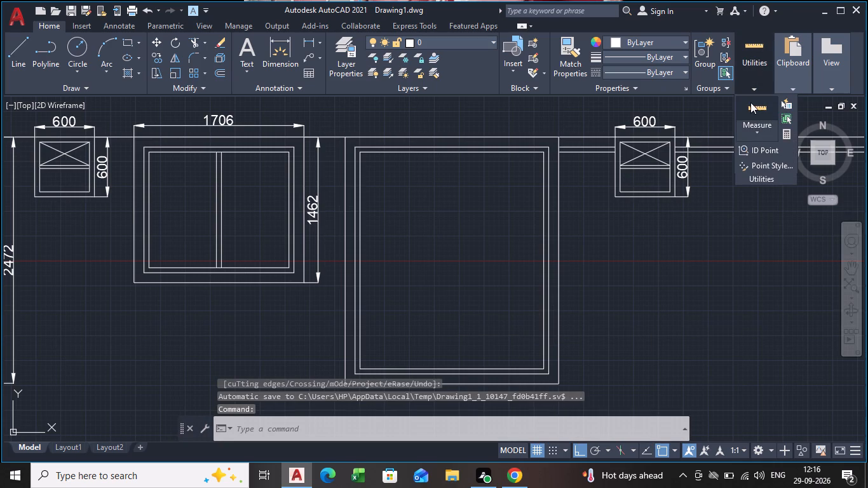
left_click(750, 102)
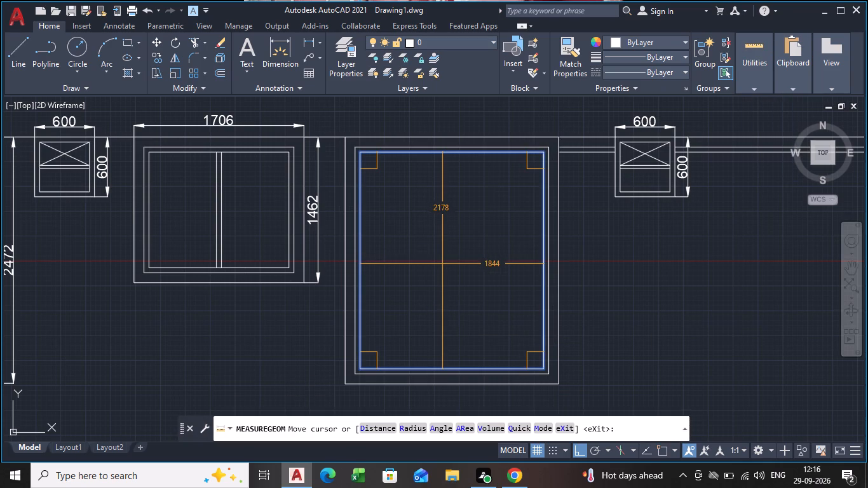
key("Escape")
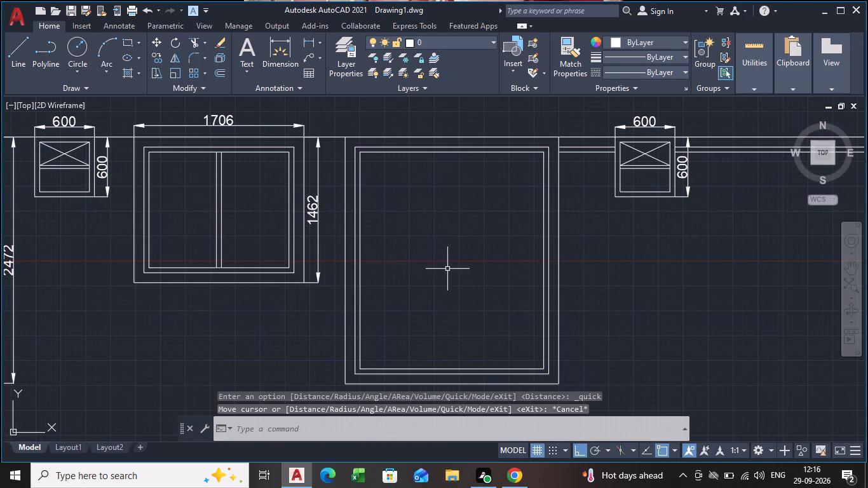
Offset the new unit's inner frame left and right sides inward by 614 to place two divider centre lines.
type("of")
key("Return")
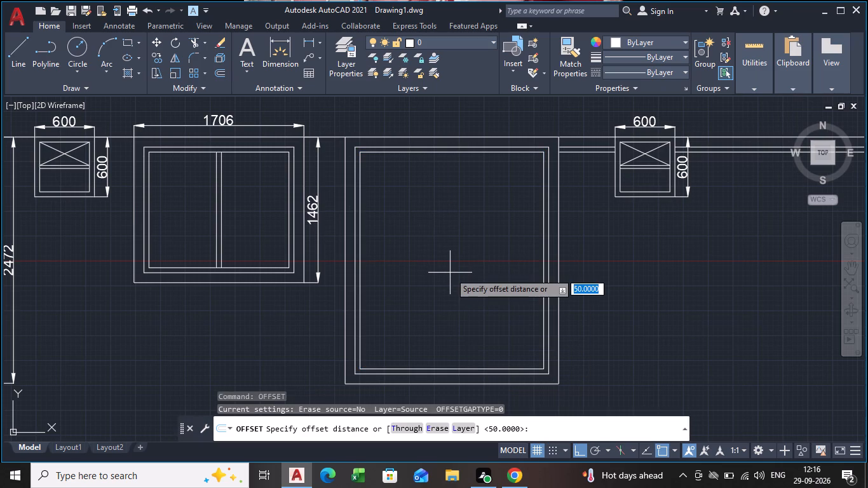
key("6")
type("14")
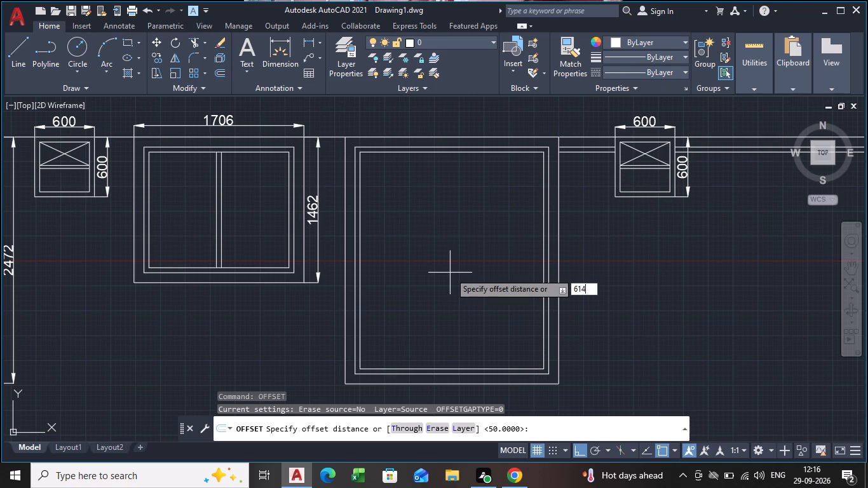
key("Return")
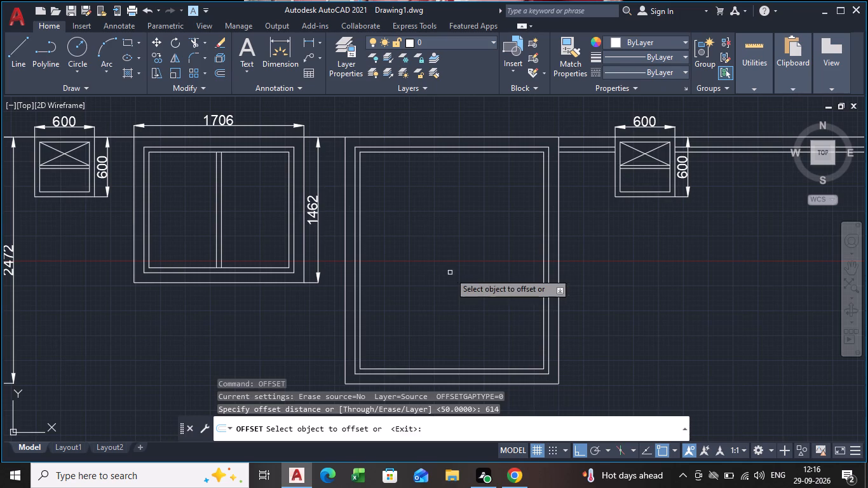
left_click(361, 276)
left_click(379, 280)
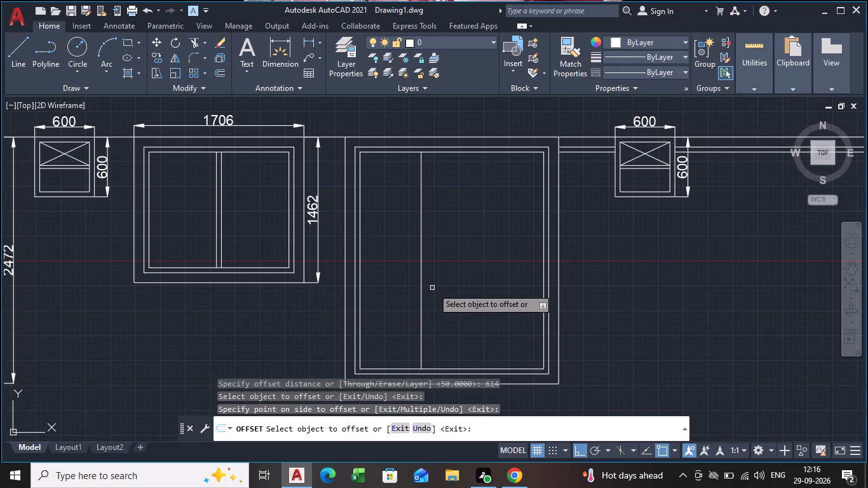
left_click(544, 310)
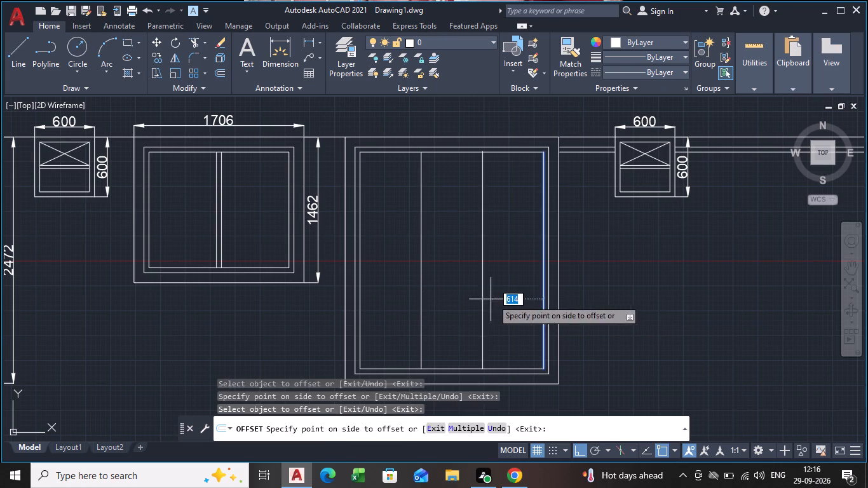
left_click(478, 297)
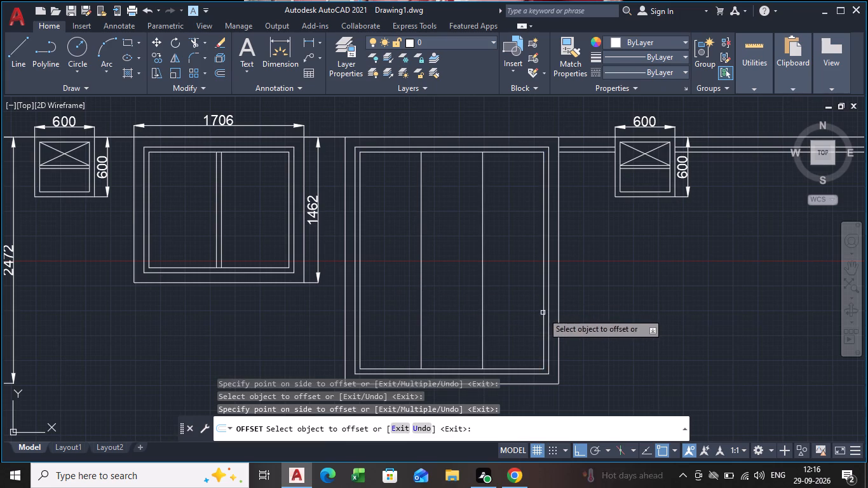
left_click(541, 313)
left_click(545, 315)
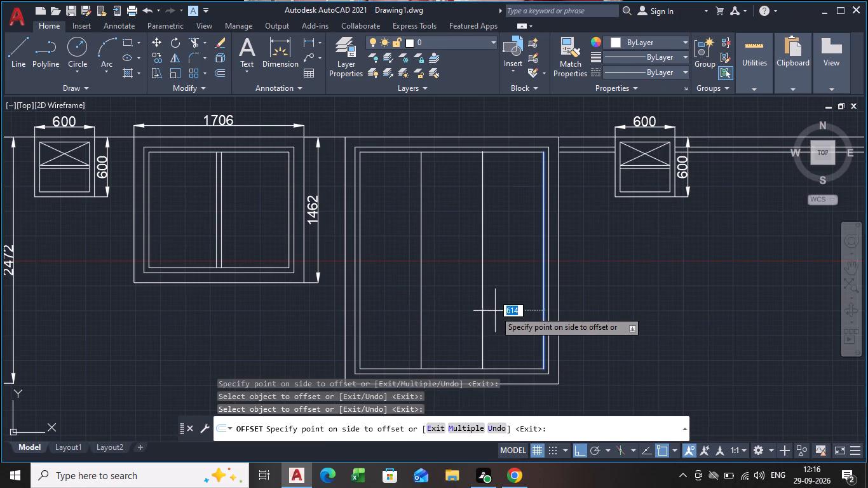
key("Escape")
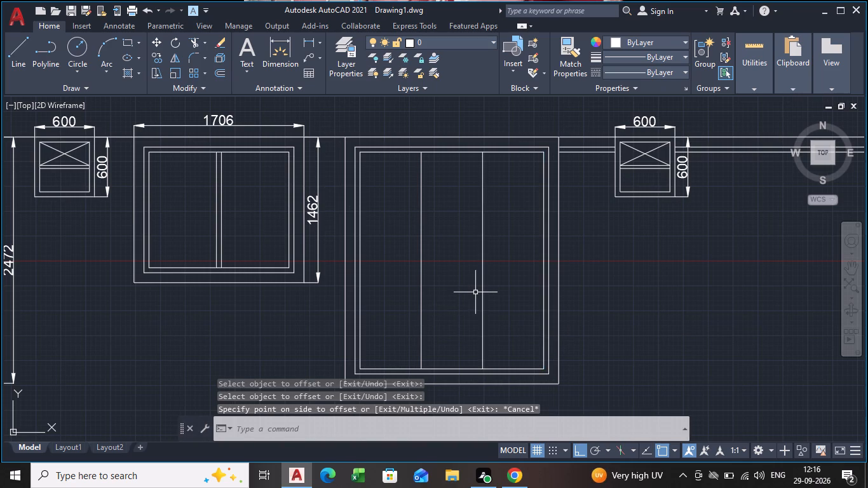
key("Escape")
key("Escape")
key("Escape")
Offset each of the two divider centre lines by 25 to both sides.
type("of")
key("Return")
type("25")
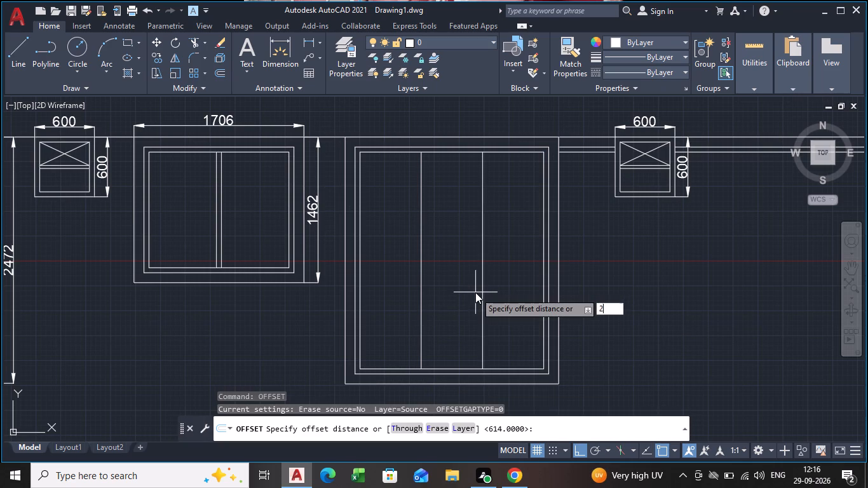
key("Return")
left_click(483, 295)
left_click(495, 295)
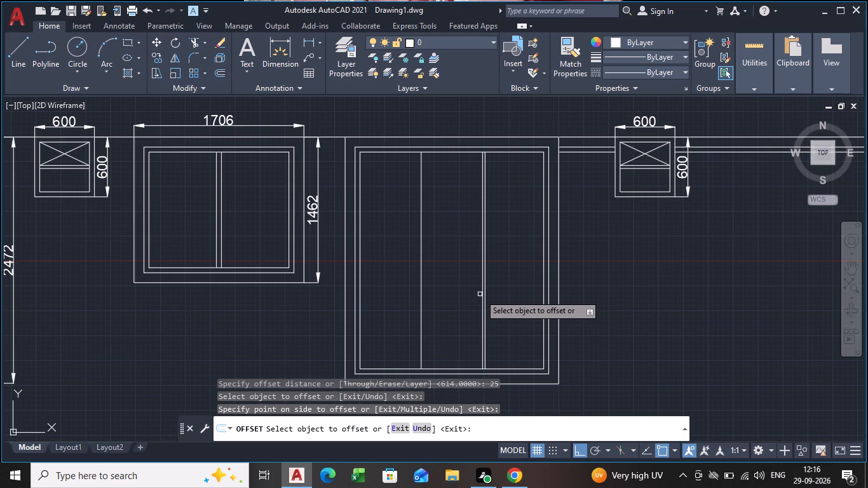
left_click(482, 294)
left_click(469, 290)
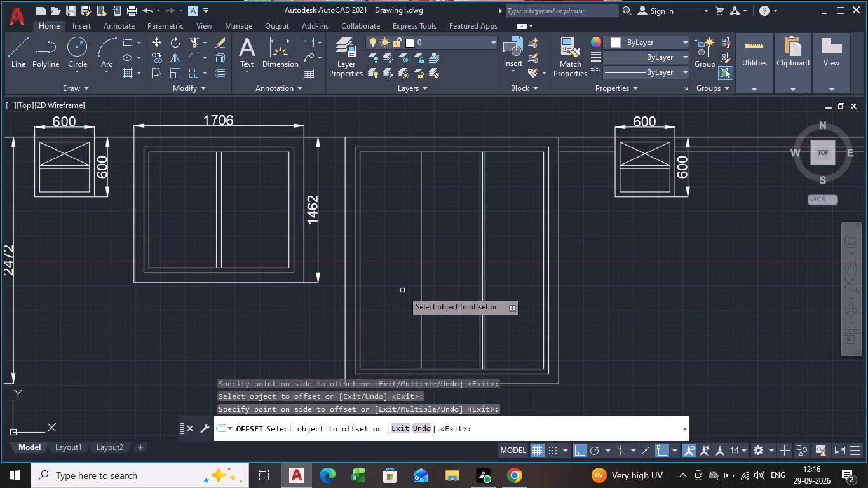
left_click(418, 295)
left_click(420, 295)
left_click(431, 298)
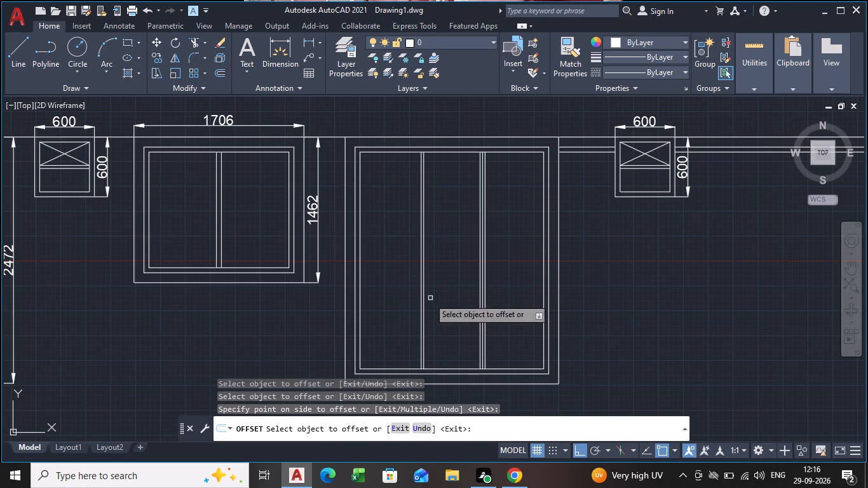
left_click(421, 293)
left_click(409, 288)
scroll(415, 289, "up", 1)
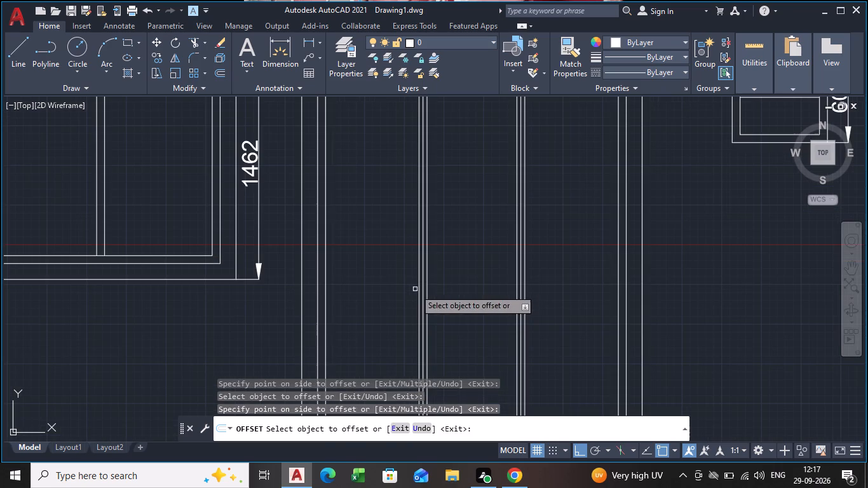
key("space")
Delete the original centre line of each of the two vertical dividers.
left_click(424, 289)
key("Delete")
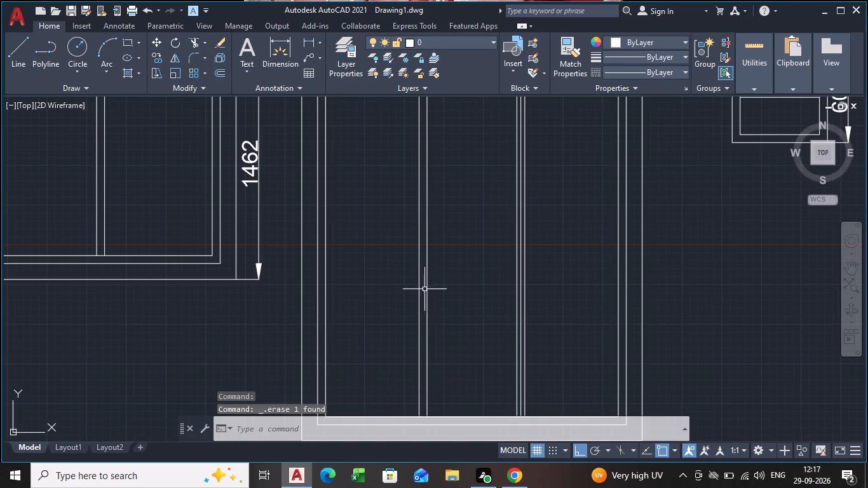
left_click(520, 304)
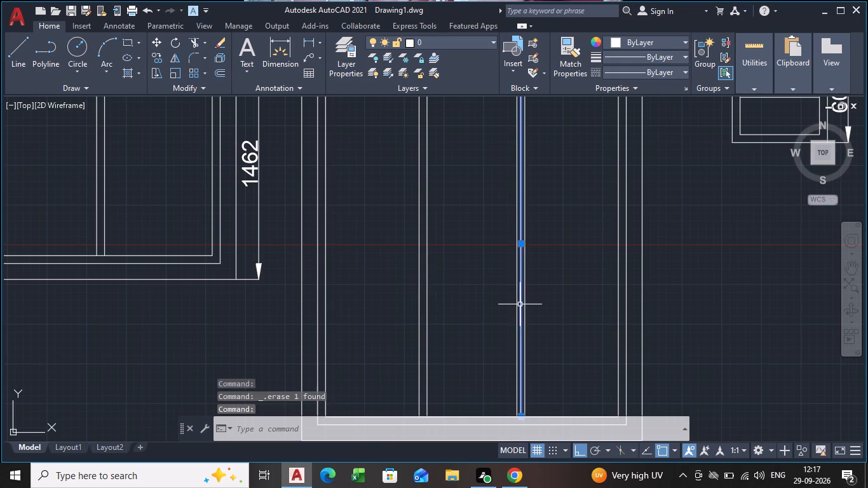
key("Delete")
Add linear dimensions for the new three-panel unit's overall width above it and overall height along its right side.
scroll(536, 289, "down", 2)
middle_click_drag(538, 269, 416, 283)
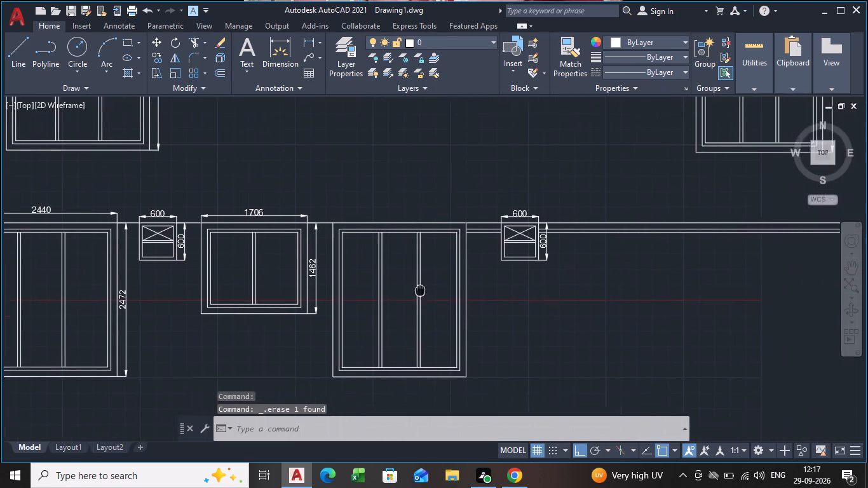
middle_click_drag(416, 283, 403, 274)
scroll(403, 274, "down", 1)
scroll(403, 274, "up", 2)
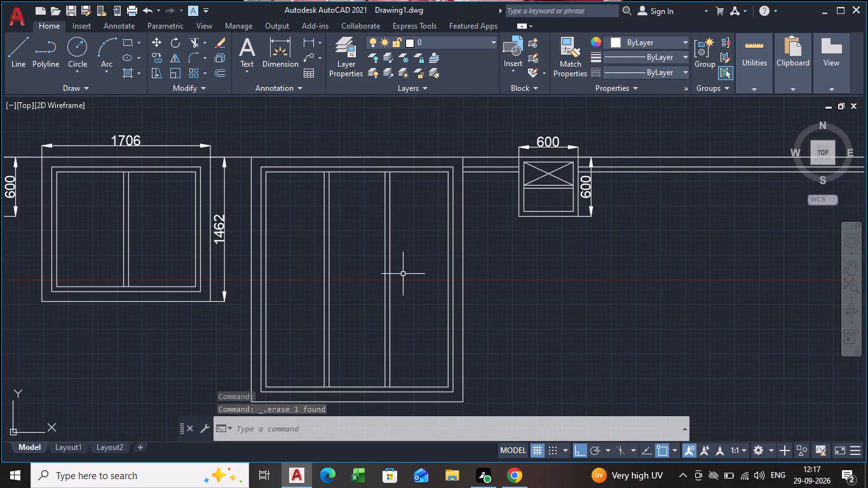
left_click(308, 36)
left_click(252, 156)
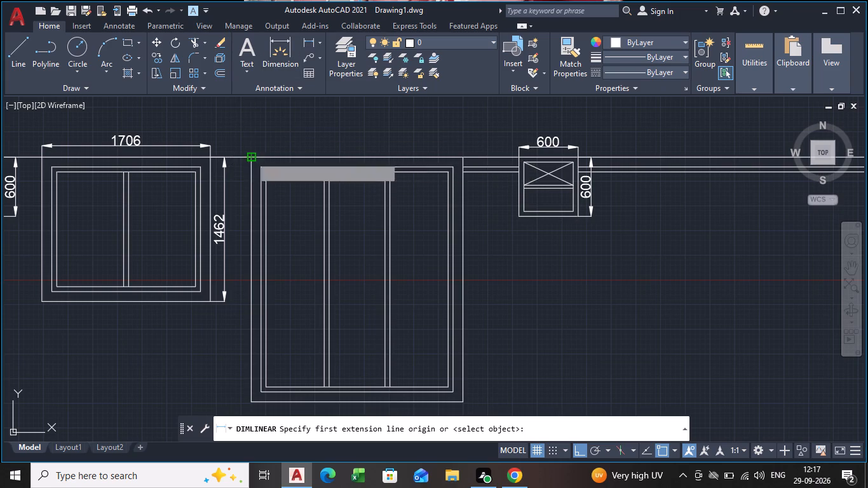
left_click(462, 156)
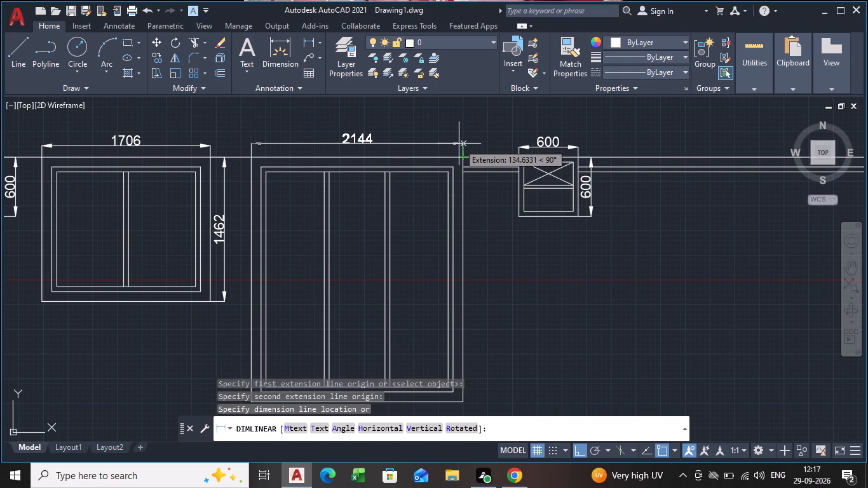
left_click(459, 145)
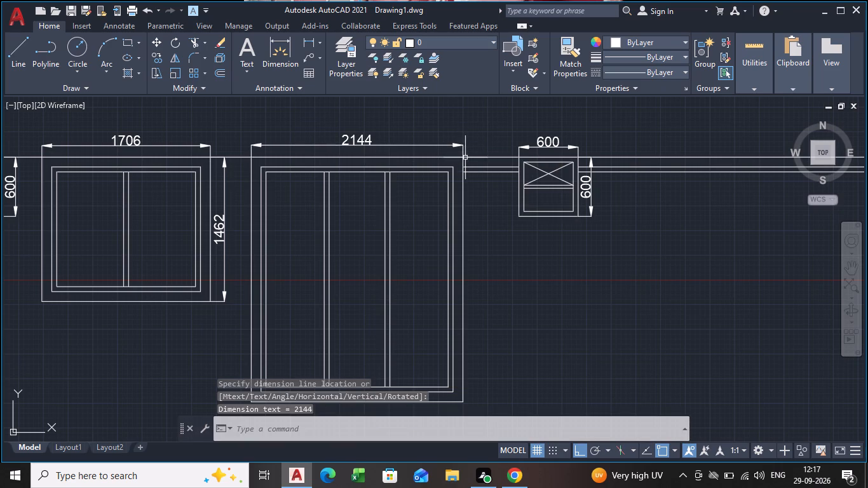
key("space")
left_click(463, 156)
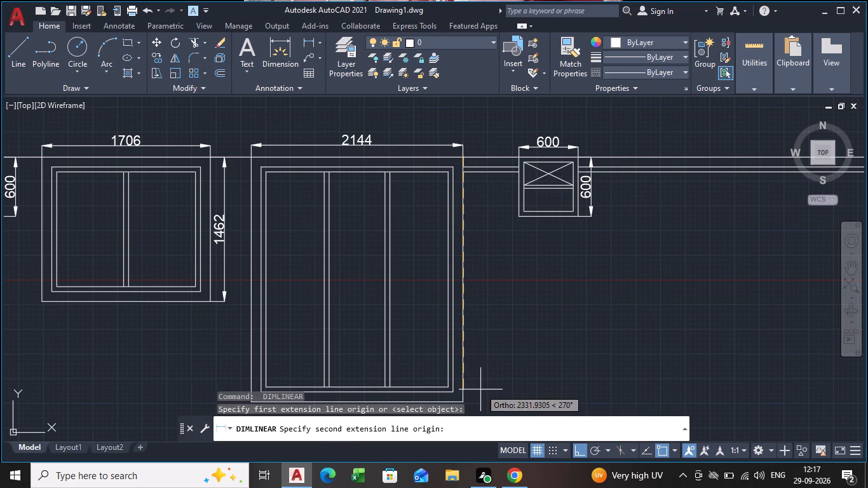
left_click(465, 398)
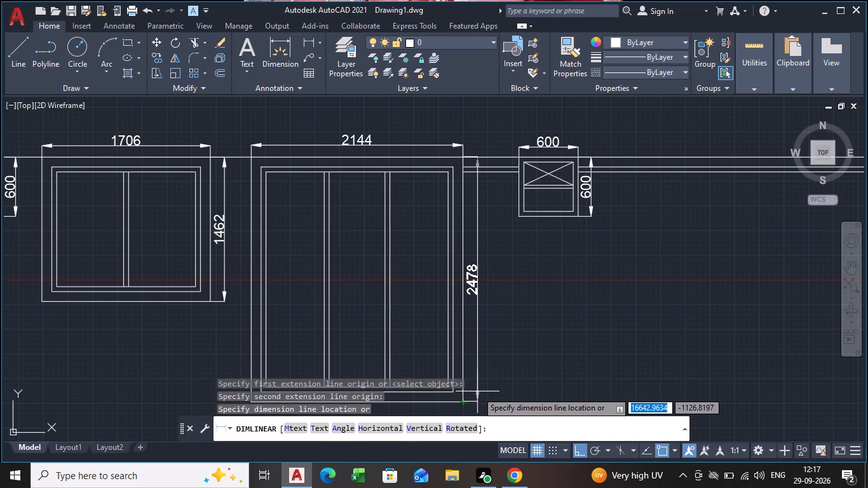
left_click(477, 391)
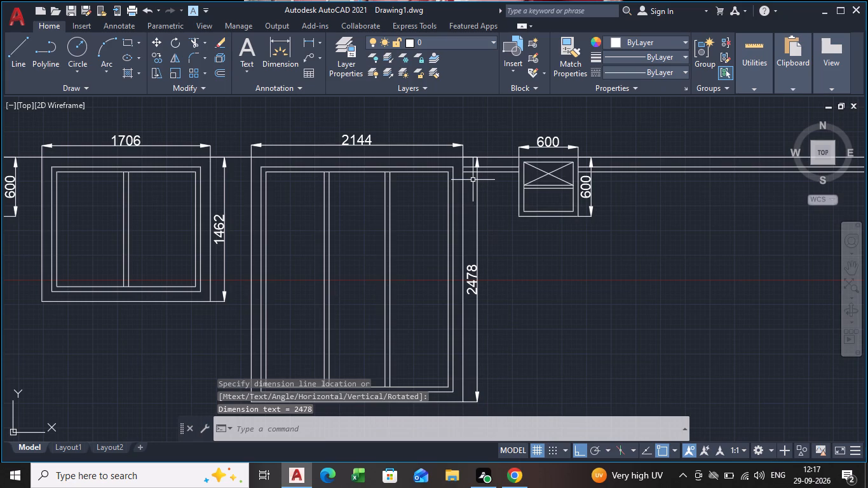
Trim away the two lower guide lines between the three-panel unit and the 600 × 600 unit to its right.
type("tr")
key("Return")
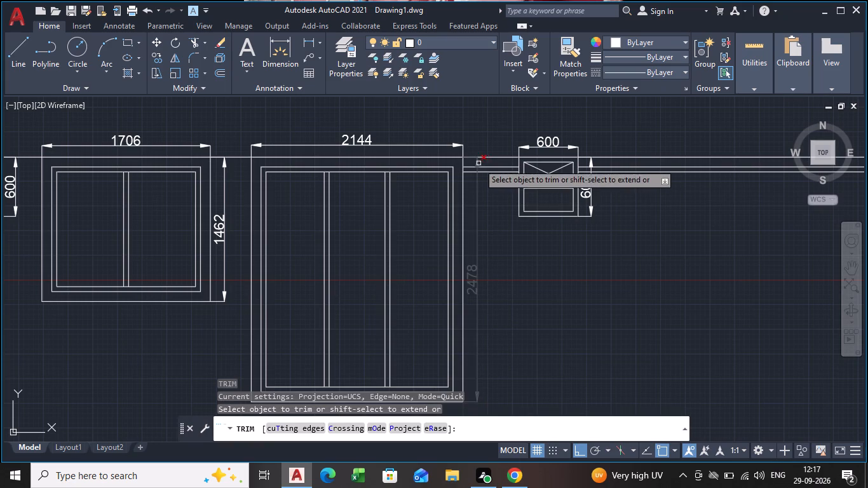
left_click(492, 165)
left_click(495, 180)
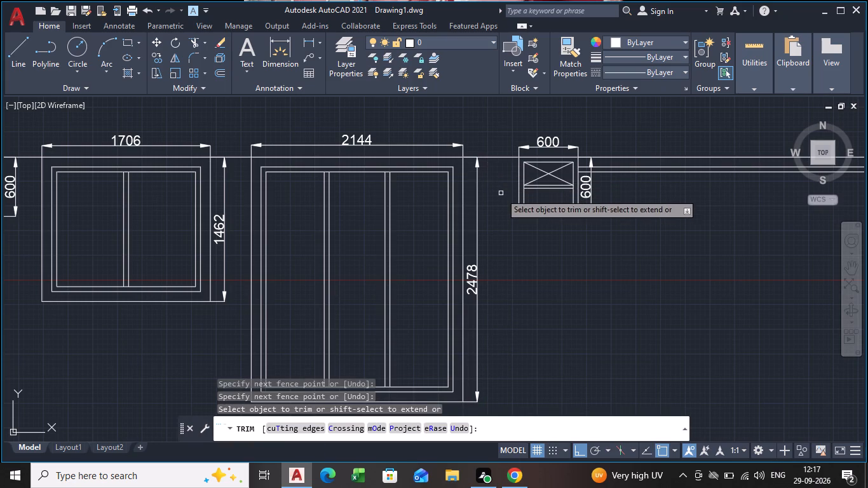
key("Escape")
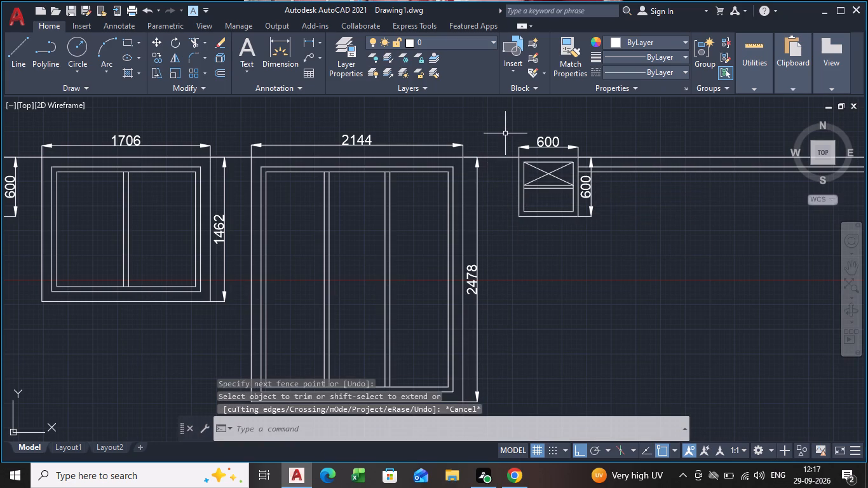
Move the 600 × 600 unit with its dimensions along the top line, slightly closer to the three-panel unit.
left_click(505, 133)
left_click(597, 236)
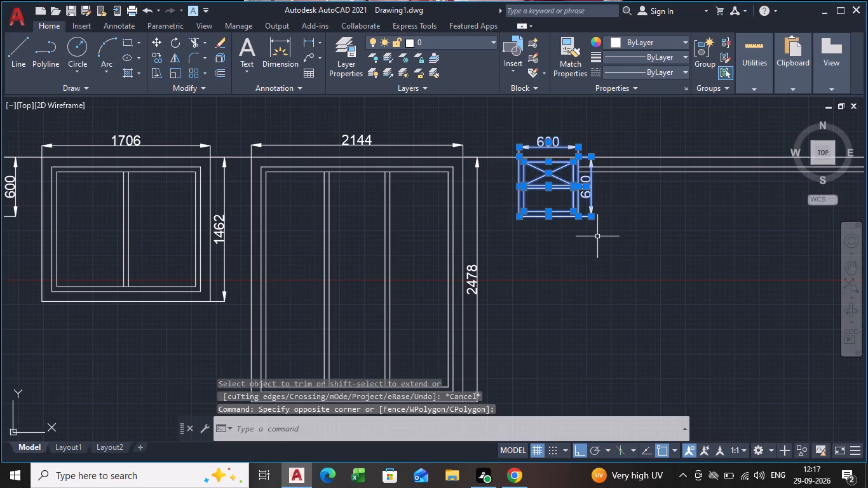
key("m")
key("Return")
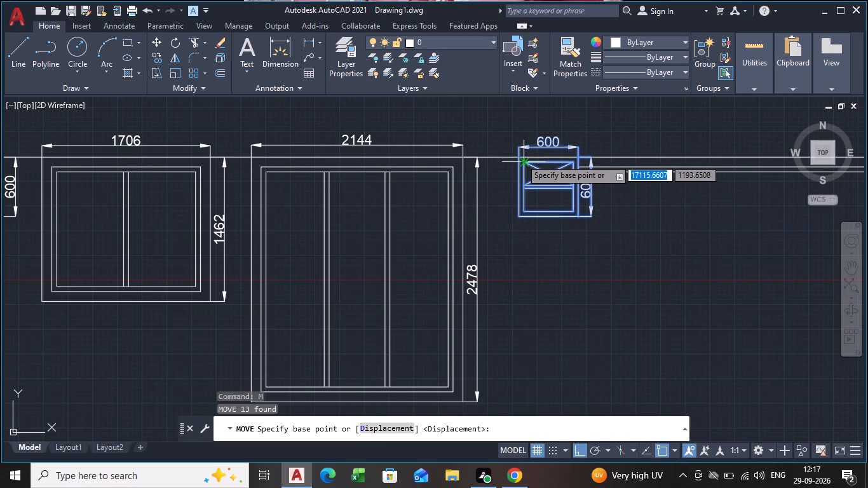
scroll(521, 159, "up", 2)
left_click(514, 156)
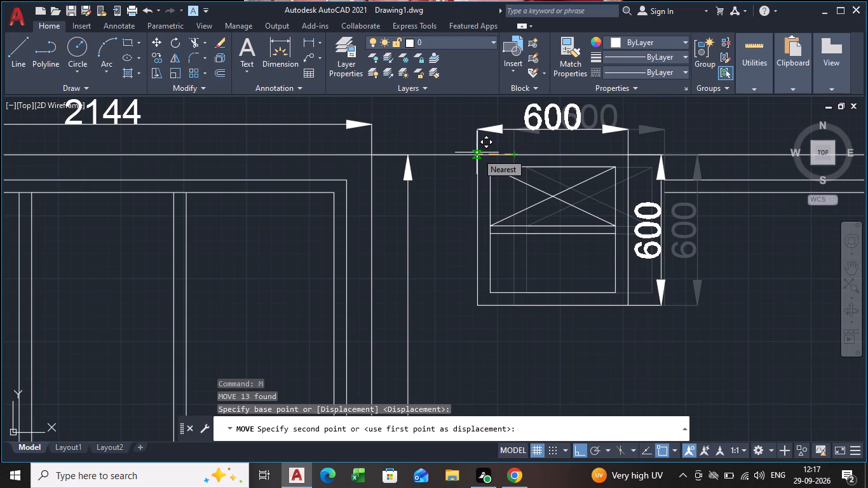
left_click(475, 152)
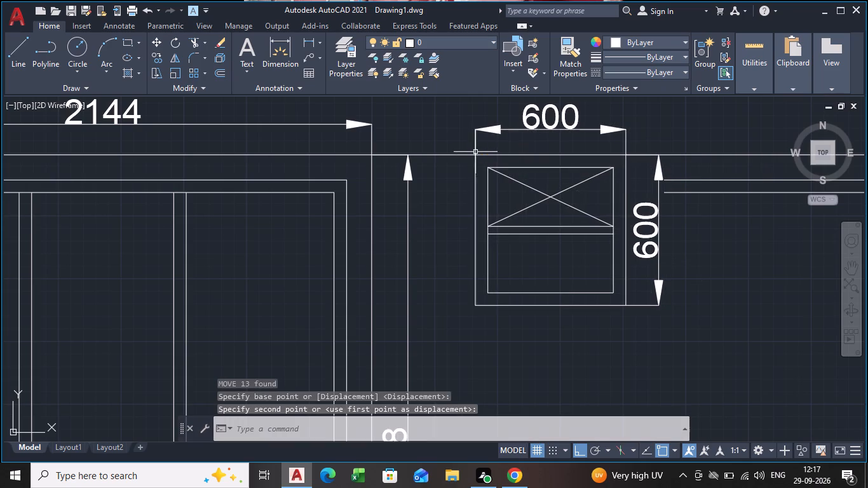
Draw the next unit's outline beyond the last 600 × 600 unit: 1463 down from the top line, 904 across, back up to it.
scroll(707, 207, "down", 2)
middle_click_drag(722, 250, 449, 245)
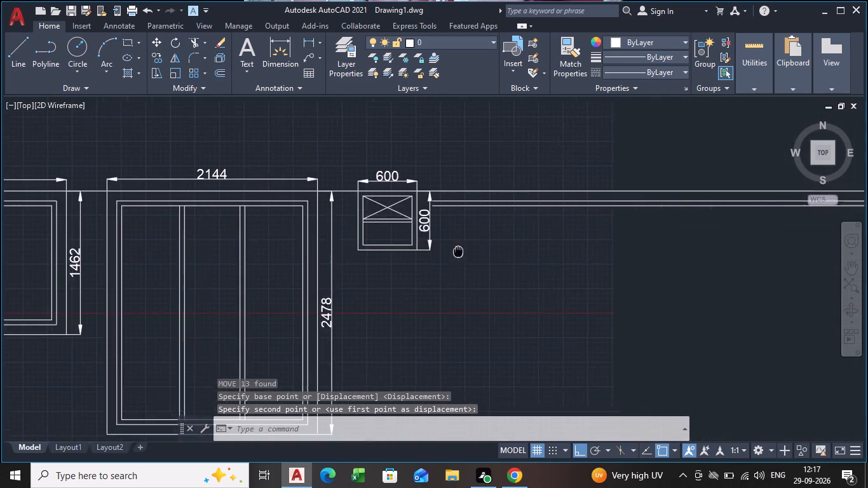
middle_click_drag(449, 245, 430, 220)
scroll(430, 220, "down", 1)
key("Escape")
scroll(449, 212, "down", 3)
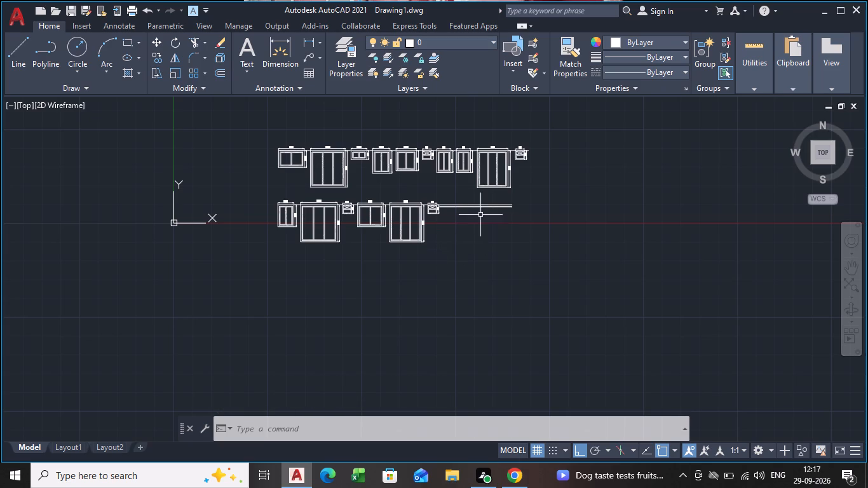
scroll(480, 214, "up", 3)
middle_click_drag(462, 203, 401, 289)
scroll(313, 285, "up", 1)
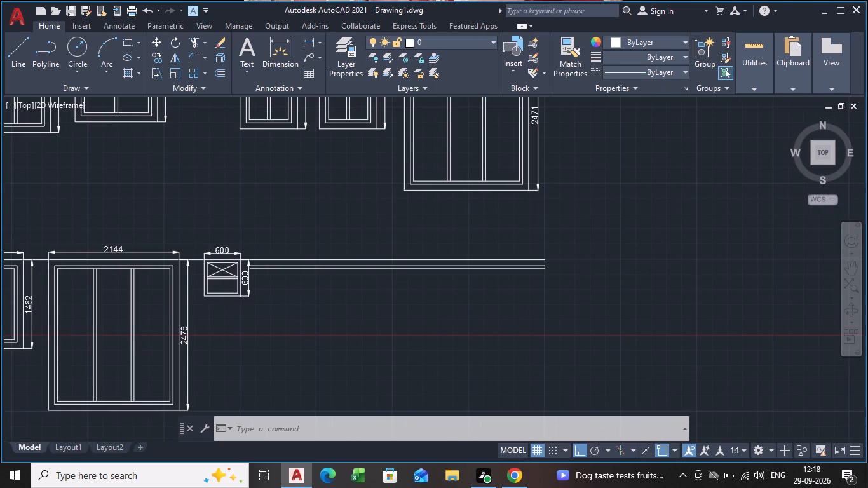
key("l")
key("Return")
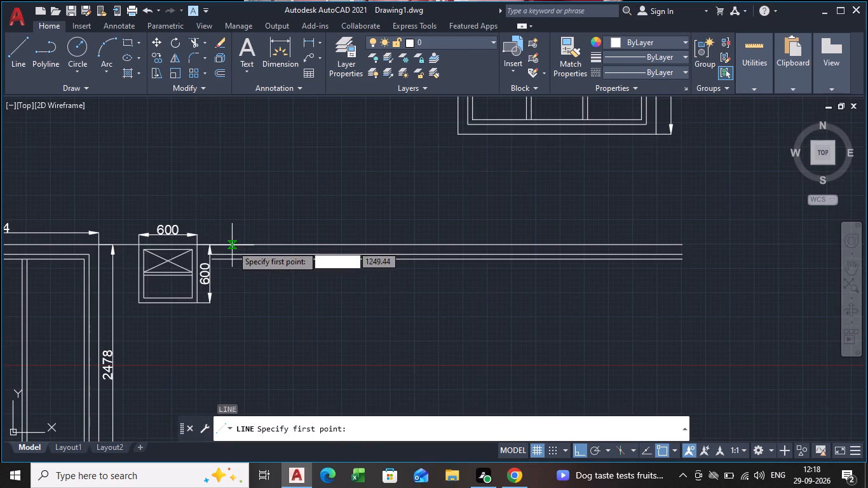
scroll(232, 245, "up", 1)
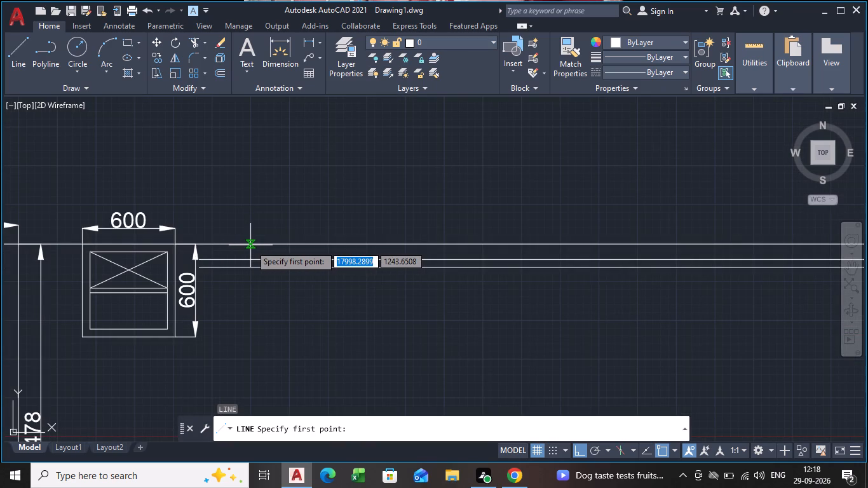
left_click(250, 245)
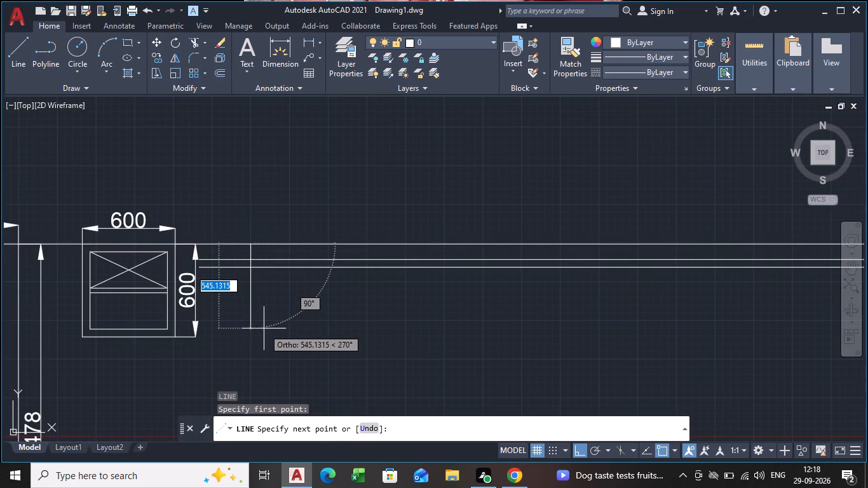
type("146")
key("3")
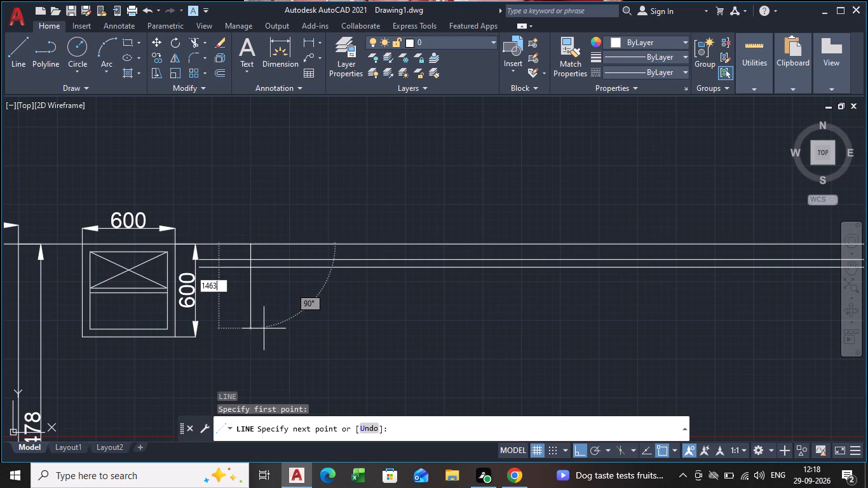
key("Return")
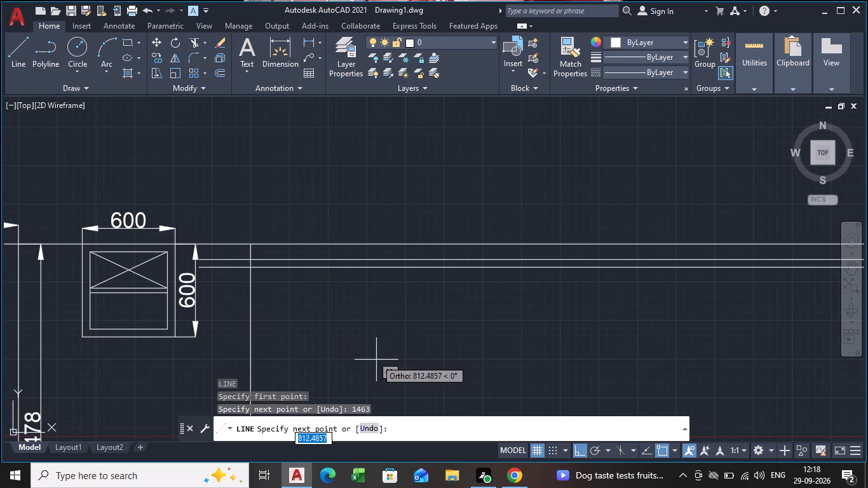
scroll(376, 360, "down", 3)
middle_click_drag(391, 367, 369, 319)
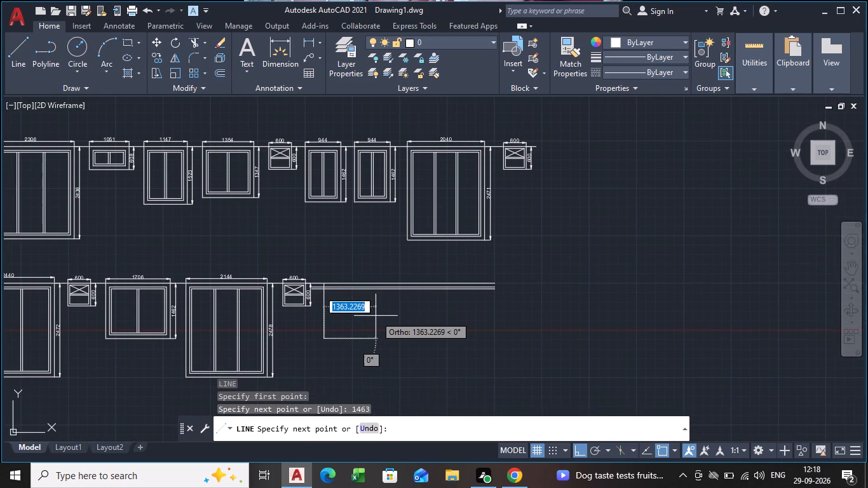
type("90")
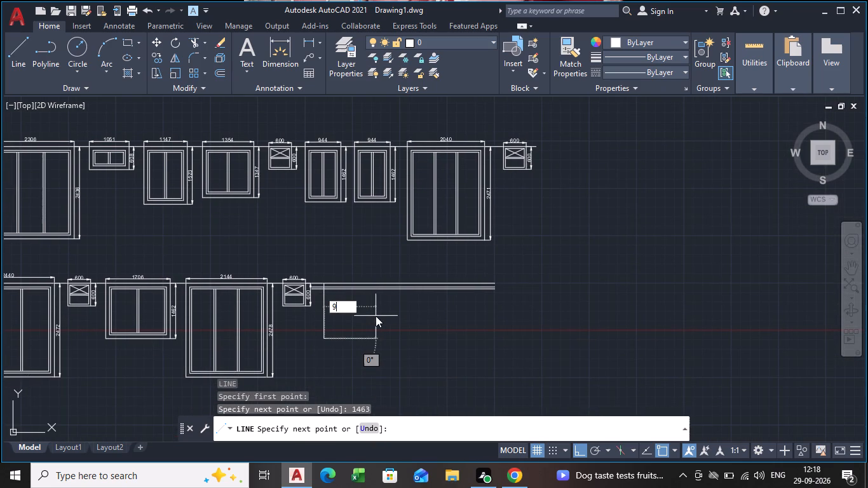
key("4")
key("Return")
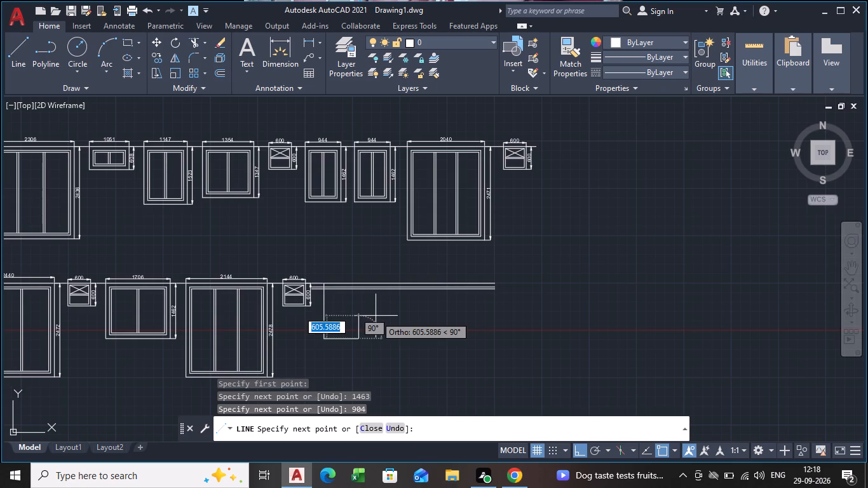
scroll(356, 291, "up", 2)
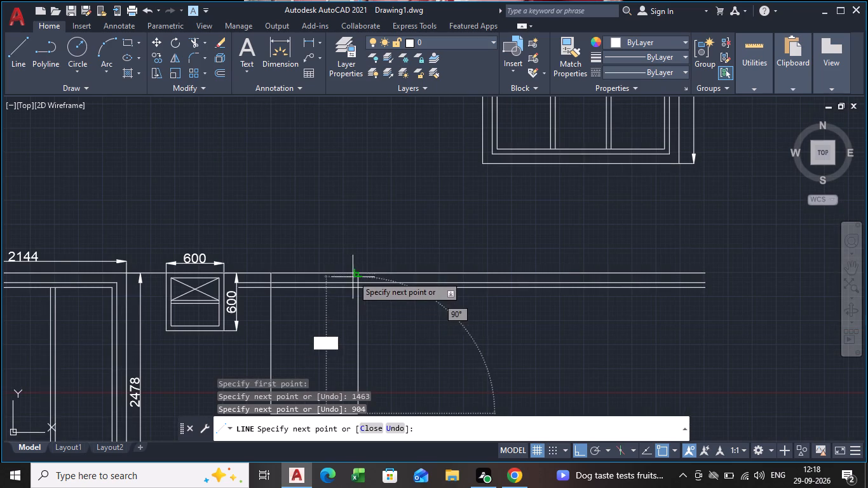
left_click(359, 275)
key("space")
scroll(386, 297, "down", 1)
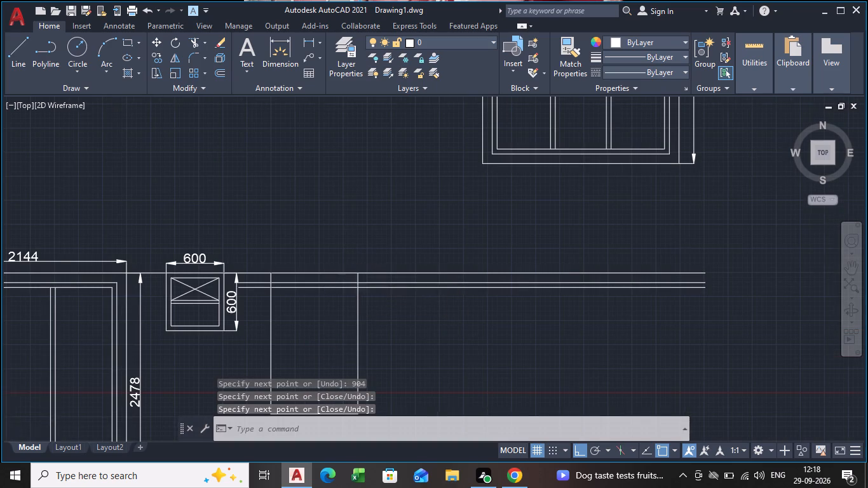
Offset the new outline's left, bottom and right edges 100 inward.
scroll(386, 297, "down", 1)
middle_click_drag(394, 335, 372, 247)
scroll(347, 227, "up", 3)
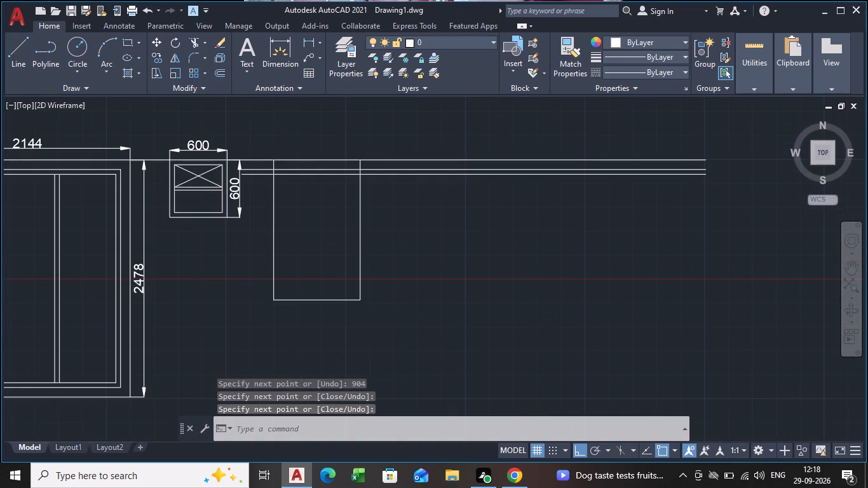
type("of")
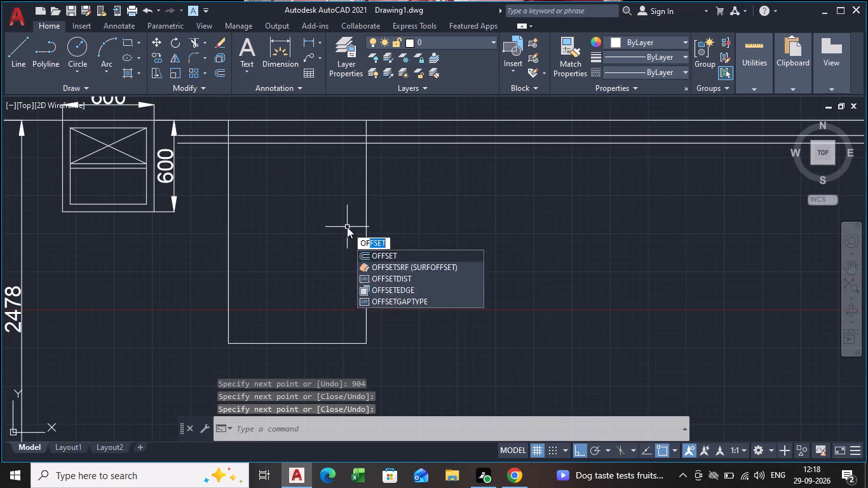
key("Return")
type("100")
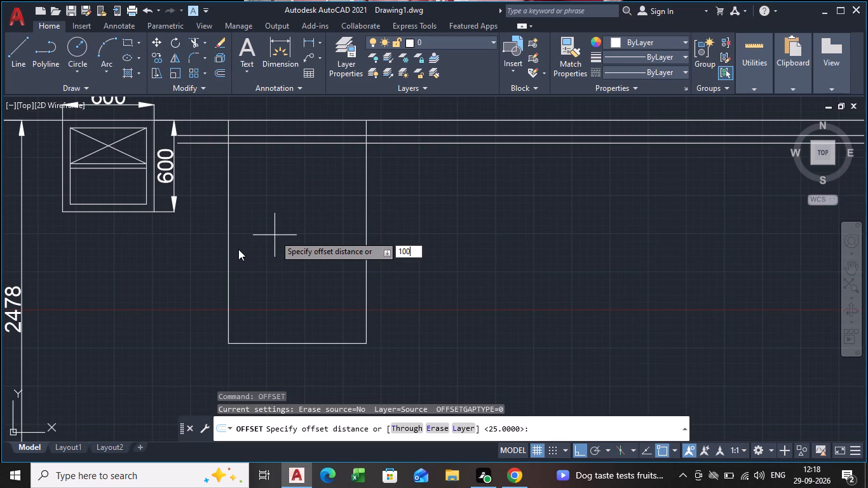
key("Return")
left_click(227, 245)
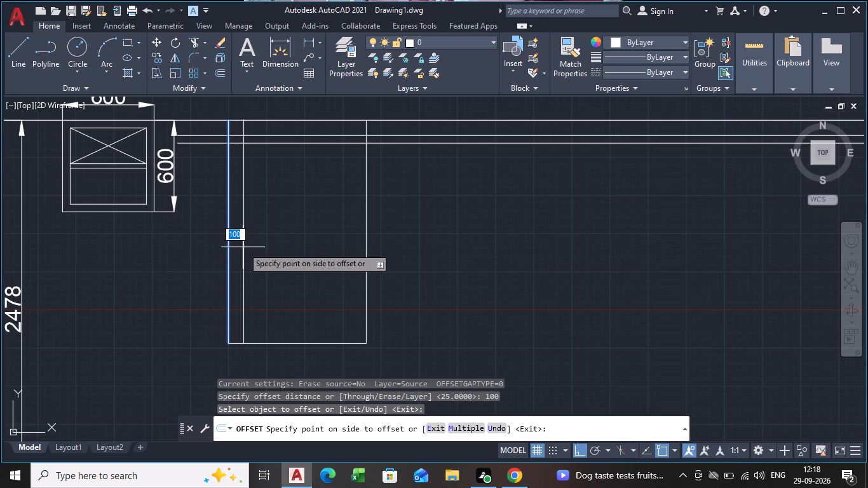
left_click(243, 247)
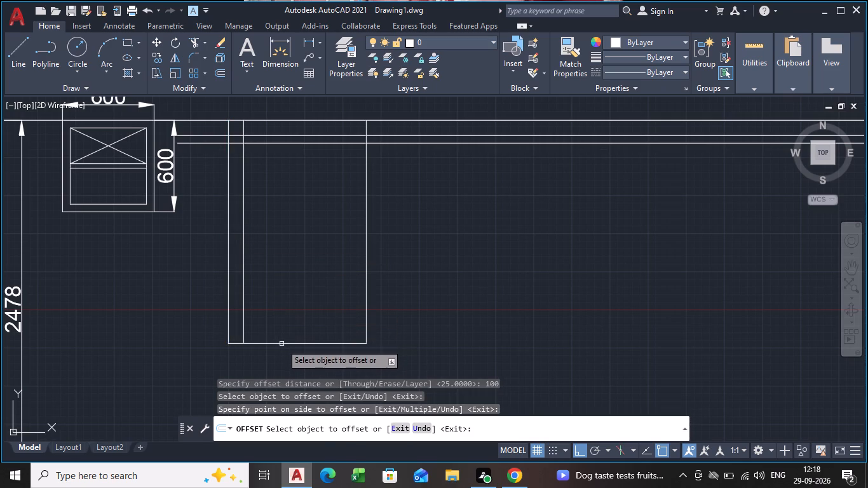
left_click(281, 344)
left_click(281, 325)
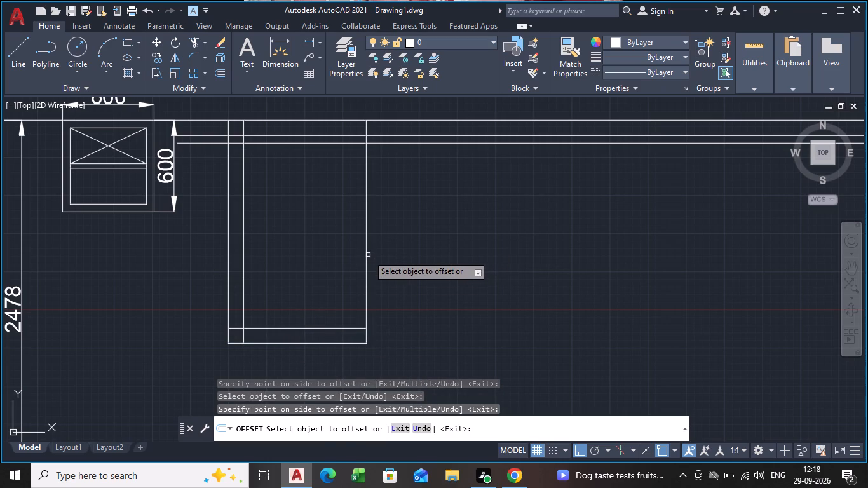
left_click(365, 255)
left_click(333, 255)
key("space")
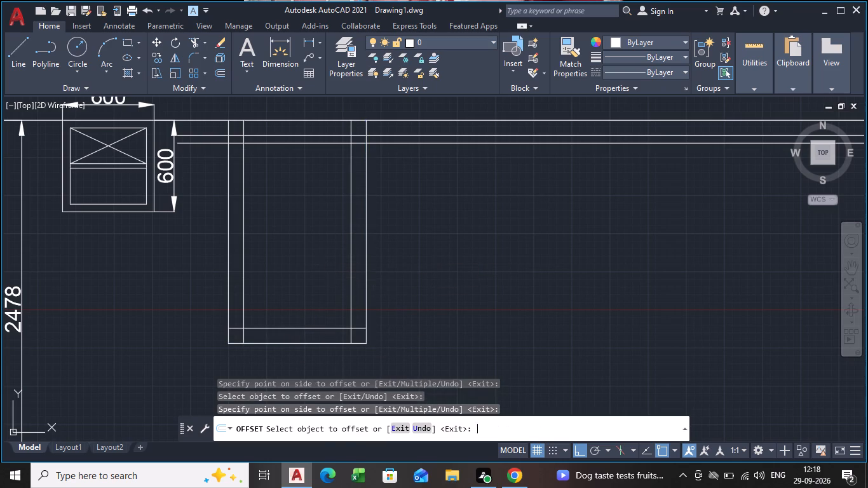
Offset the three inner frame lines of the new unit a further 50 inward.
type("of")
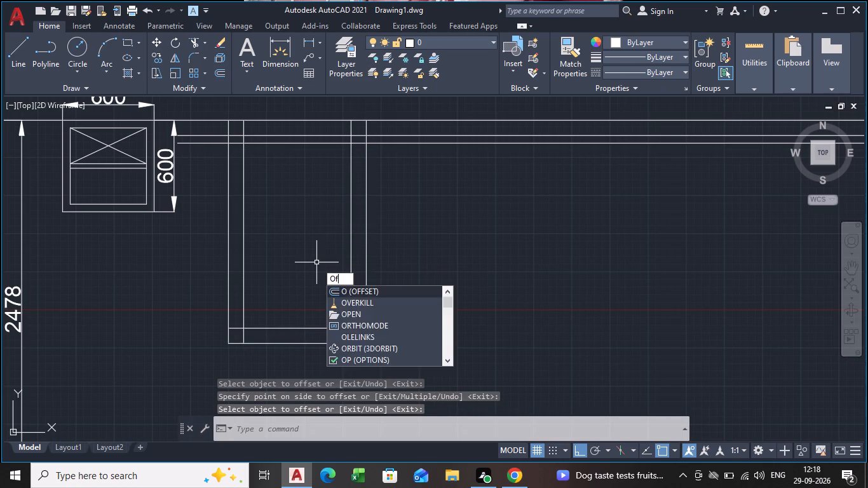
key("Return")
type("50")
key("Return")
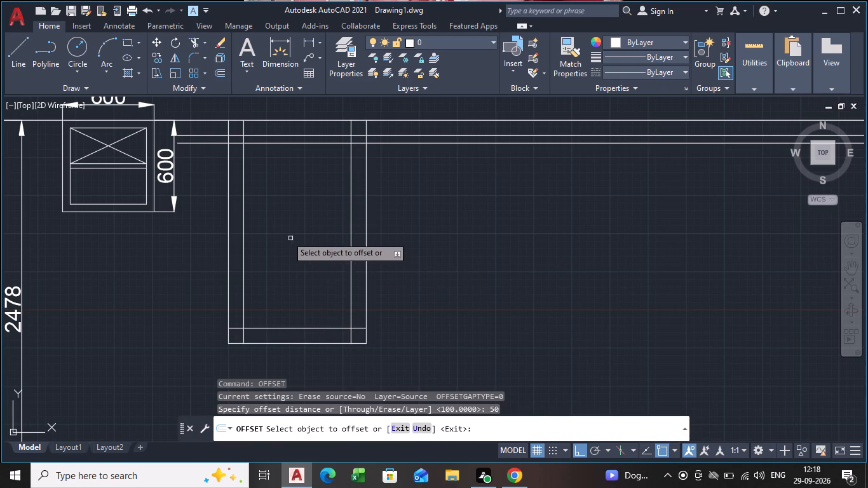
left_click(243, 236)
left_click(259, 243)
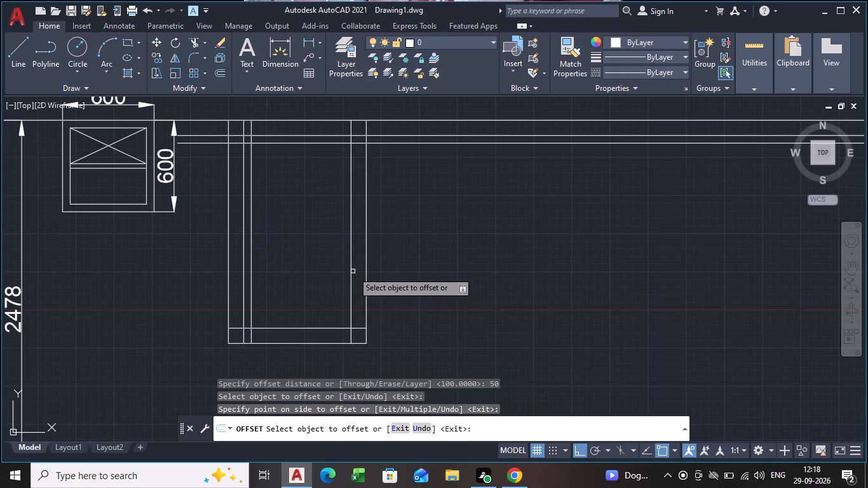
left_click(353, 271)
left_click(328, 266)
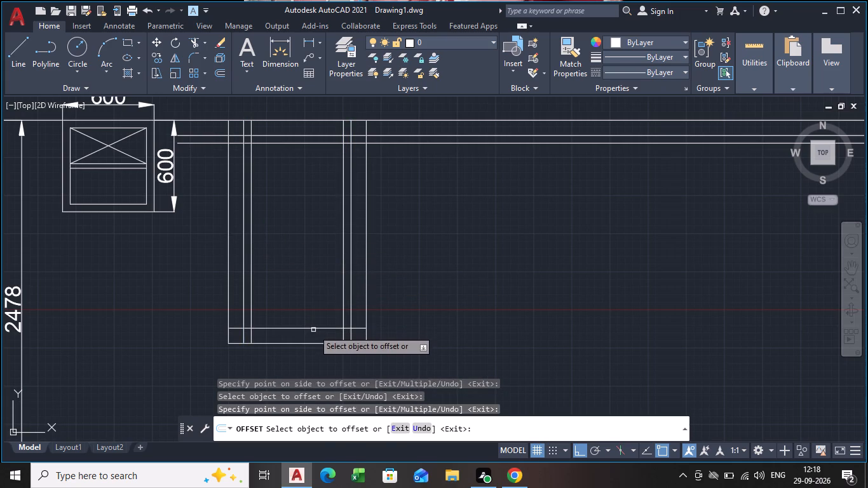
left_click(313, 329)
left_click(318, 314)
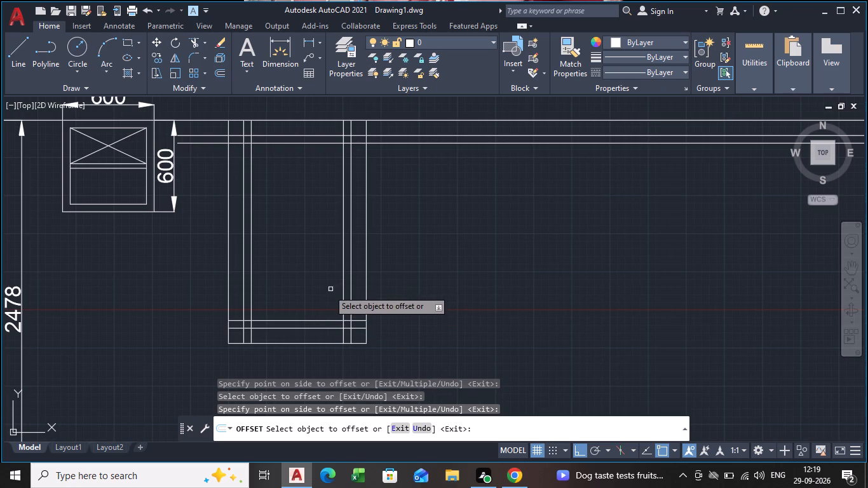
key("space")
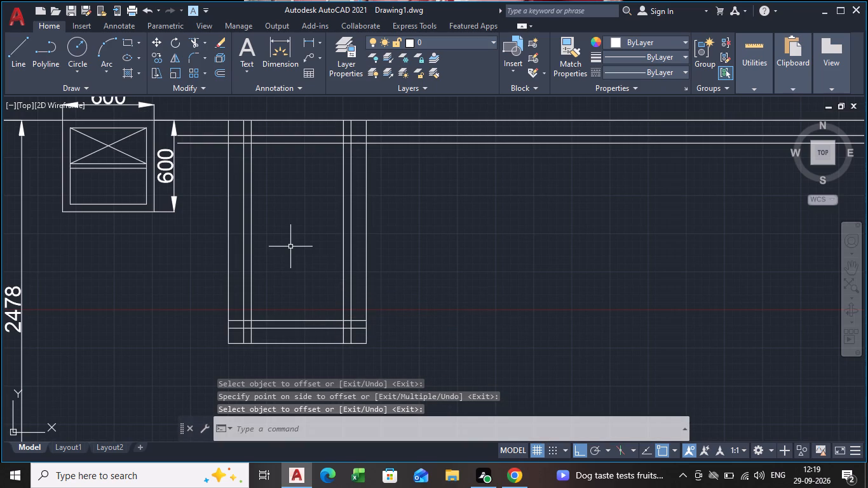
Trim away the two lower guide lines between the 600 × 600 unit and the new unit's left edge.
type("tr")
key("Return")
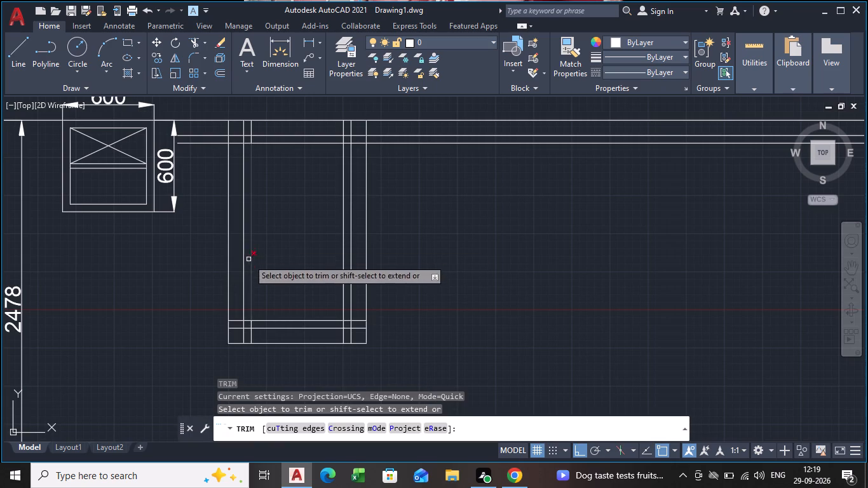
left_click(215, 128)
left_click(214, 158)
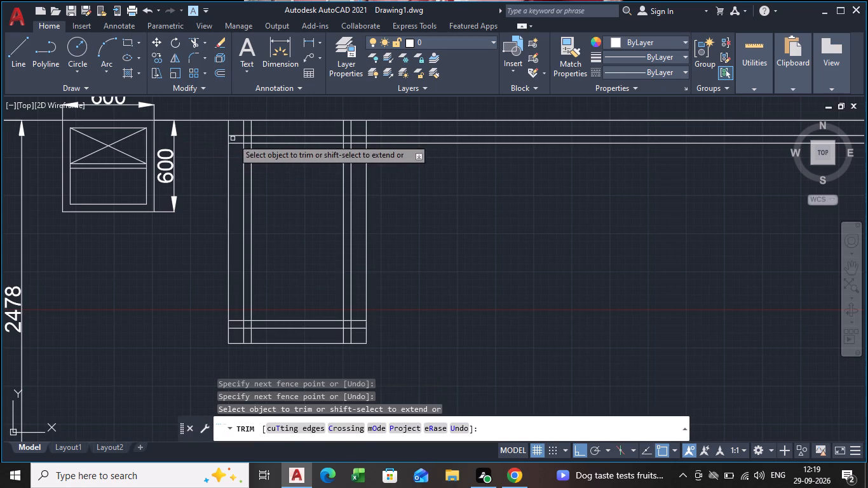
Trim the overlapping guide and offset lines at the new unit's top corners, leaving two nested frames inside the outline.
scroll(236, 133, "up", 3)
left_click(238, 130)
left_click(247, 224)
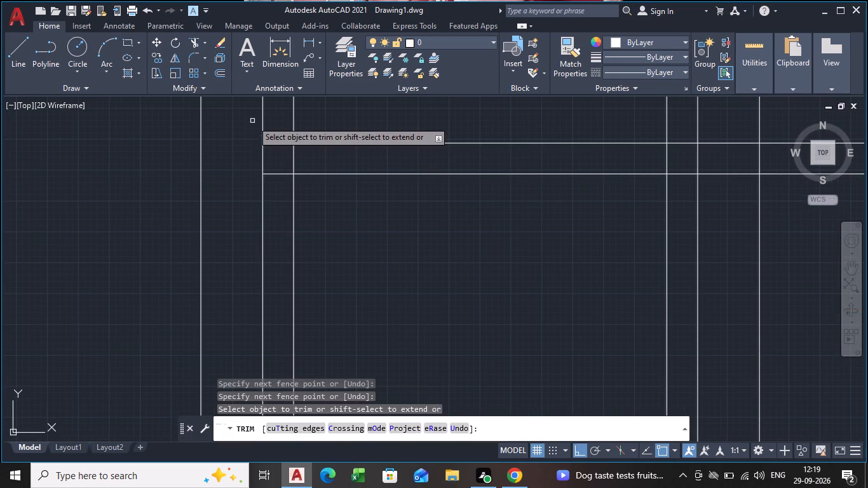
left_click(252, 121)
left_click(315, 117)
left_click(658, 120)
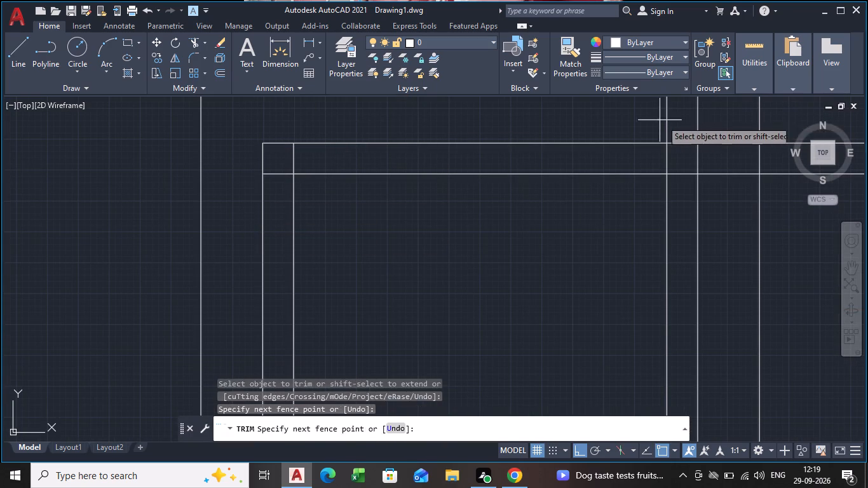
left_click(719, 115)
left_click(723, 125)
left_click(719, 184)
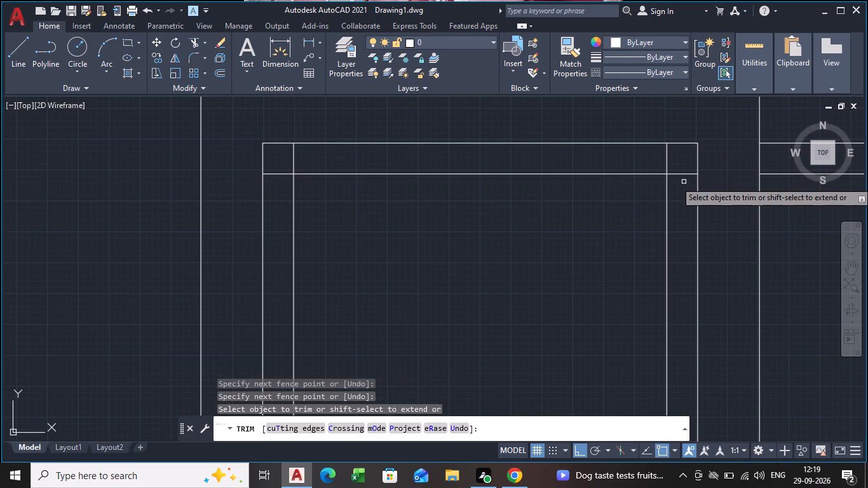
left_click(682, 176)
left_click(681, 165)
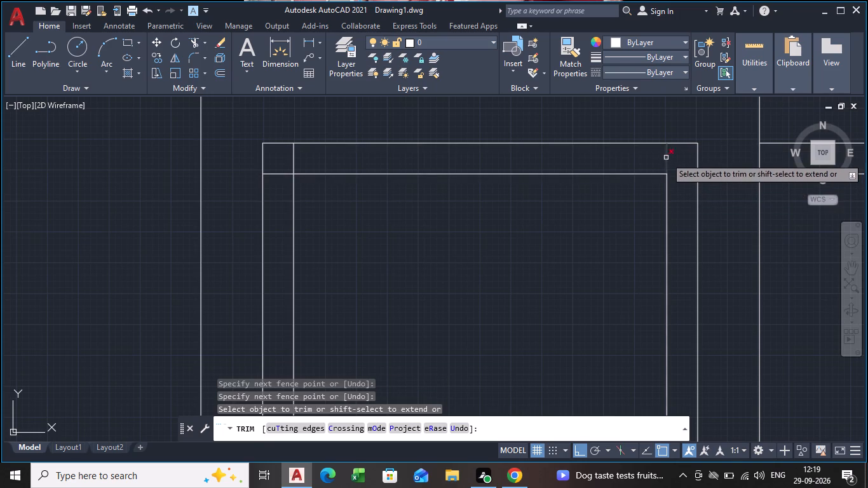
left_click(666, 158)
left_click(292, 161)
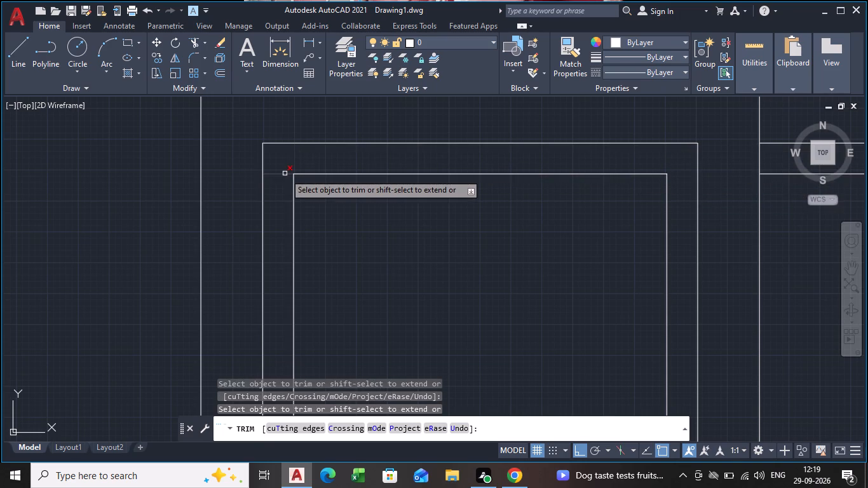
left_click(285, 173)
Trim the overlapping line ends at the new unit's bottom corners to leave two closed nested frames inside the outline.
scroll(416, 192, "down", 4)
middle_click_drag(441, 258, 424, 175)
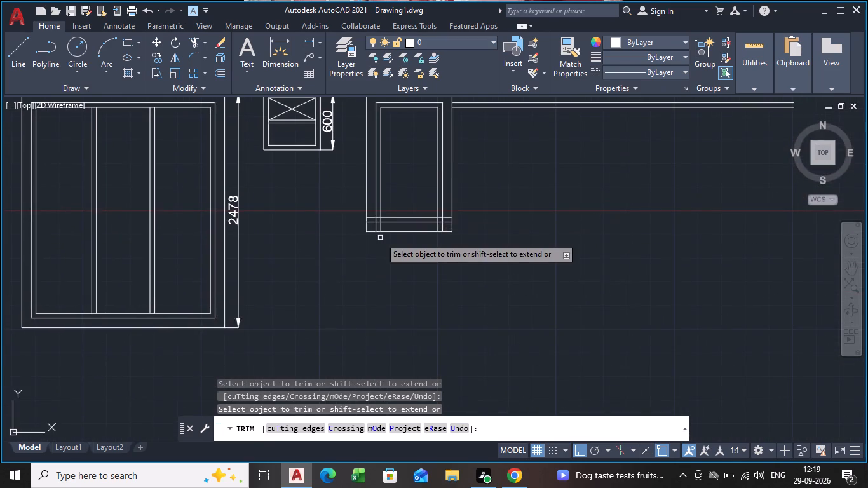
scroll(380, 238, "up", 3)
left_click(337, 139)
left_click(337, 205)
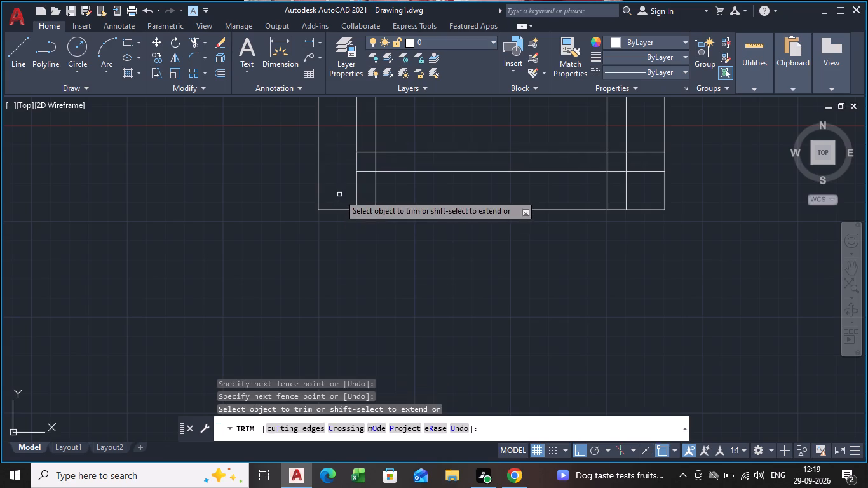
left_click(339, 194)
left_click(388, 191)
left_click(587, 188)
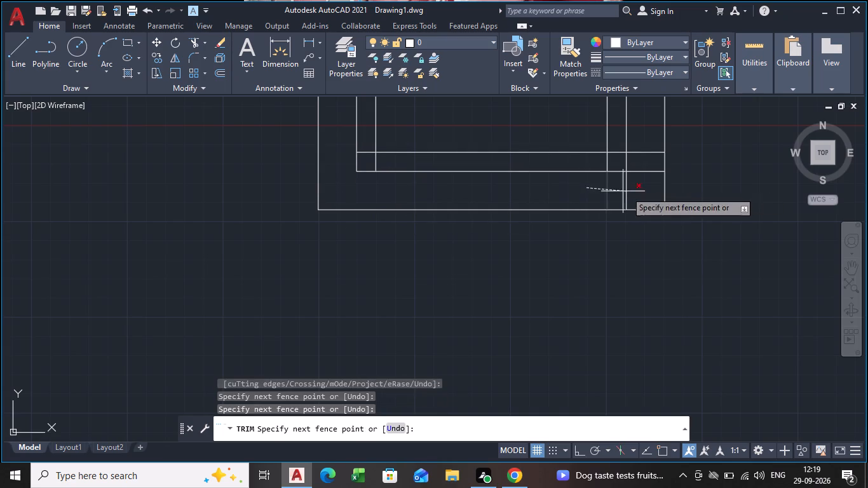
left_click(637, 193)
left_click(639, 142)
left_click(649, 198)
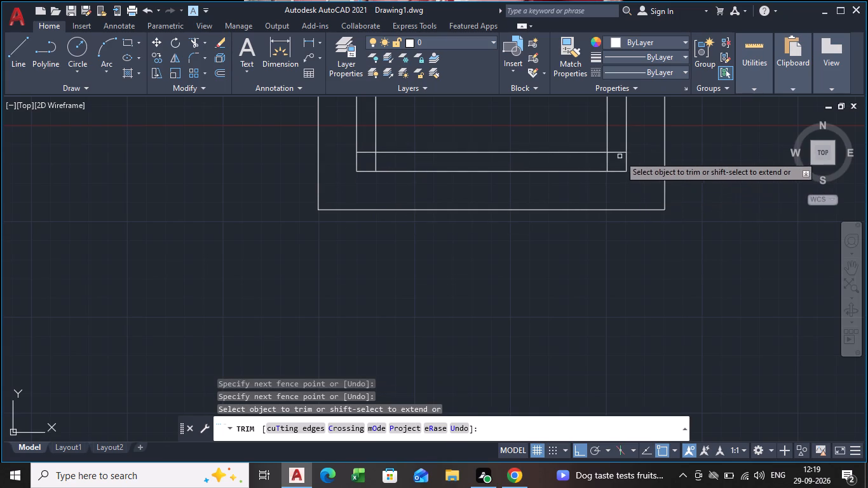
left_click(616, 152)
left_click(607, 156)
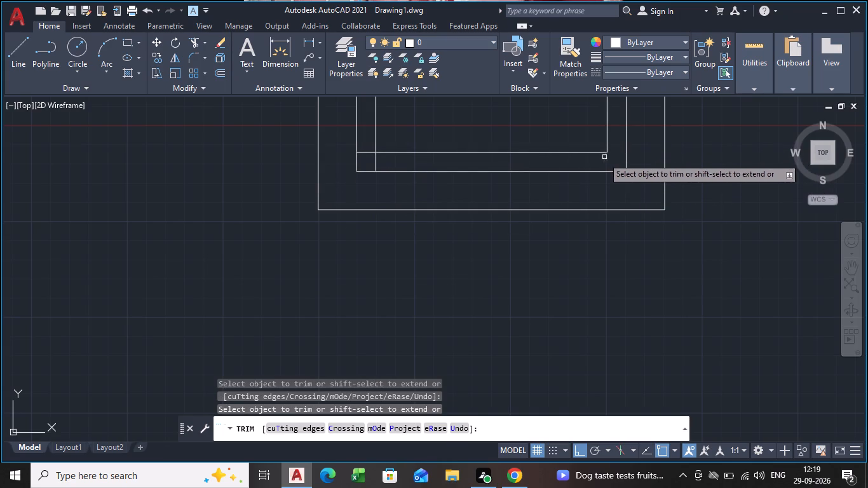
left_click(367, 153)
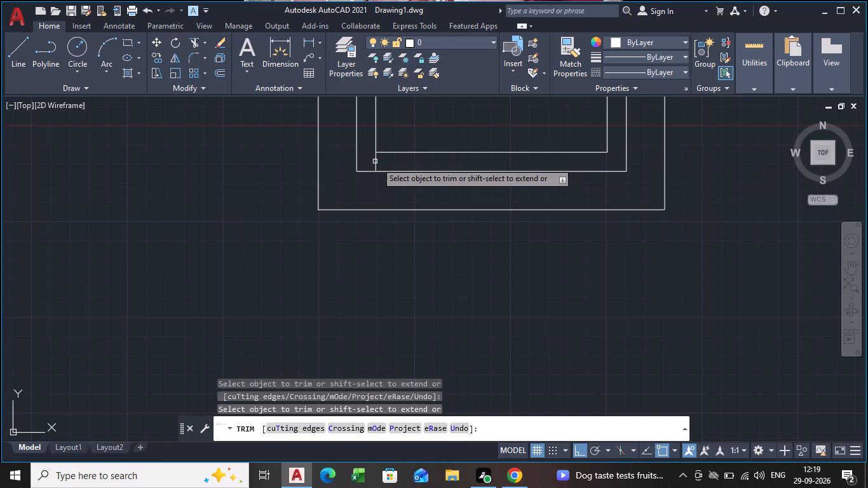
left_click(377, 162)
scroll(430, 138, "down", 2)
middle_click_drag(430, 138, 405, 334)
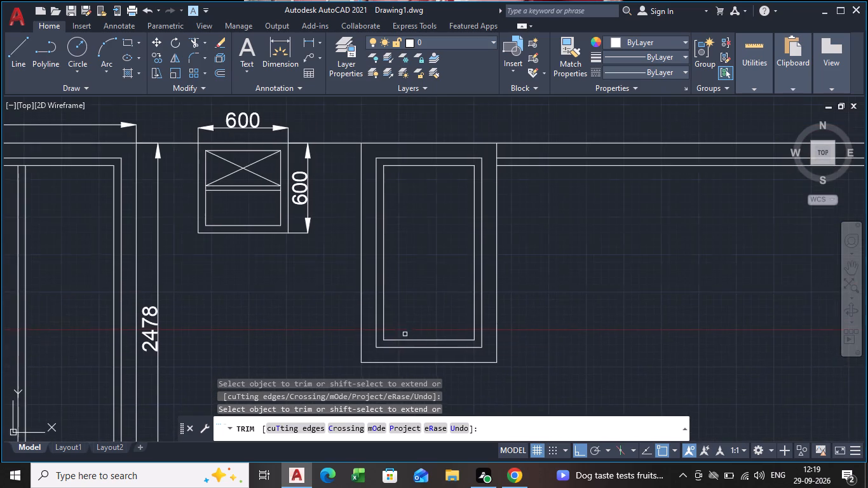
scroll(417, 298, "up", 1)
key("space")
Draw a vertical centre line in the new unit from the midpoint of the innermost frame's bottom edge to its top edge.
type("l")
key("Return")
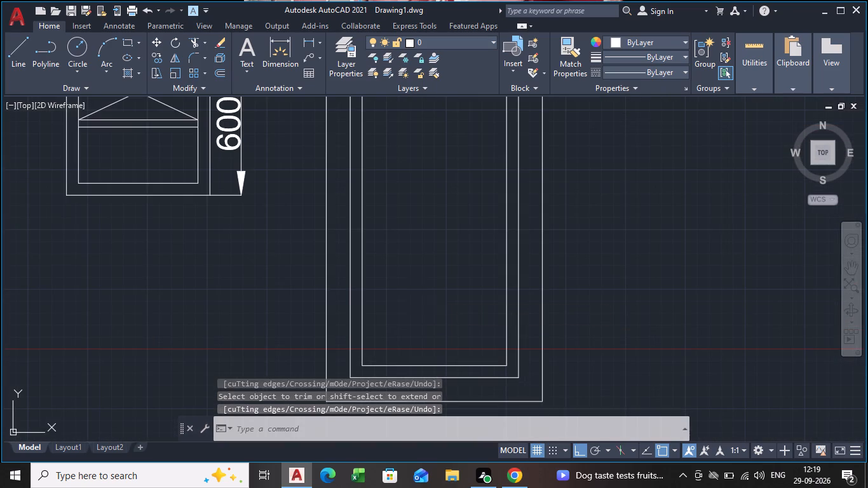
left_click(431, 363)
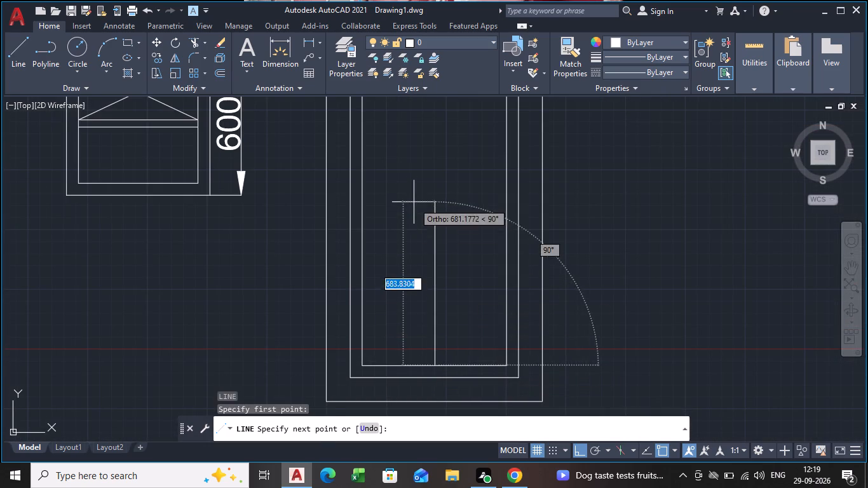
middle_click_drag(414, 202, 413, 305)
left_click(433, 191)
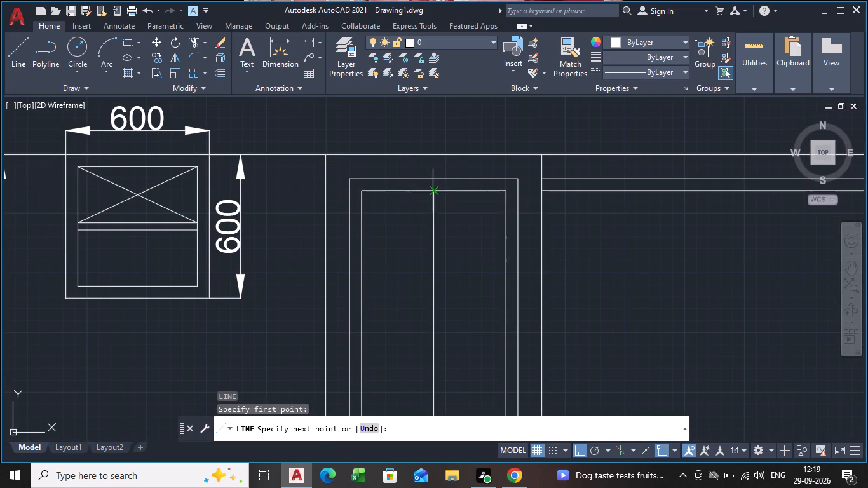
key("space")
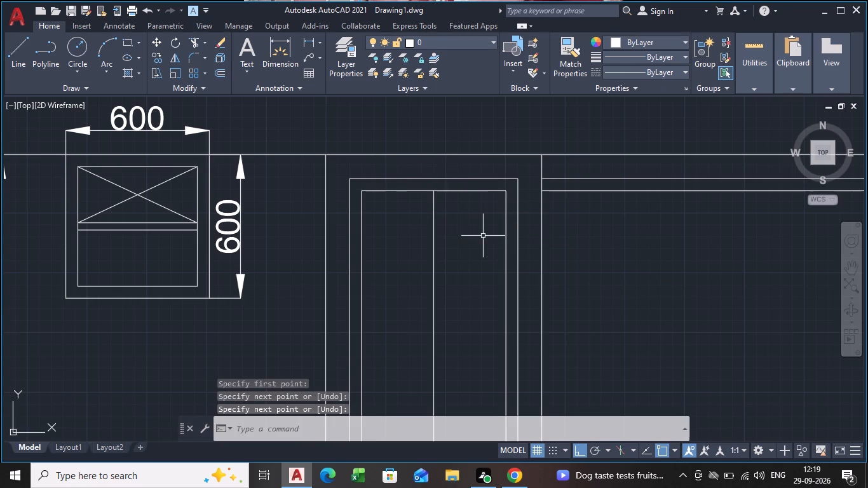
Offset the vertical centre line 25 to each side to form the middle mullion.
key("o")
key("f")
key("Return")
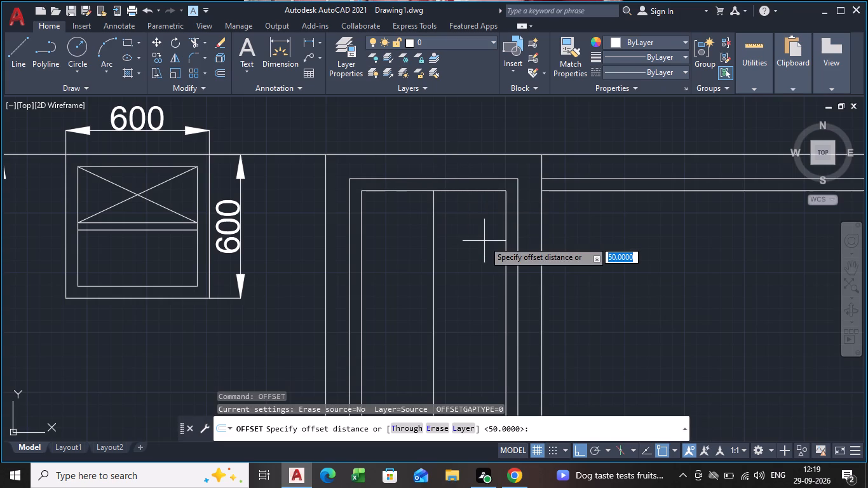
type("25")
key("Return")
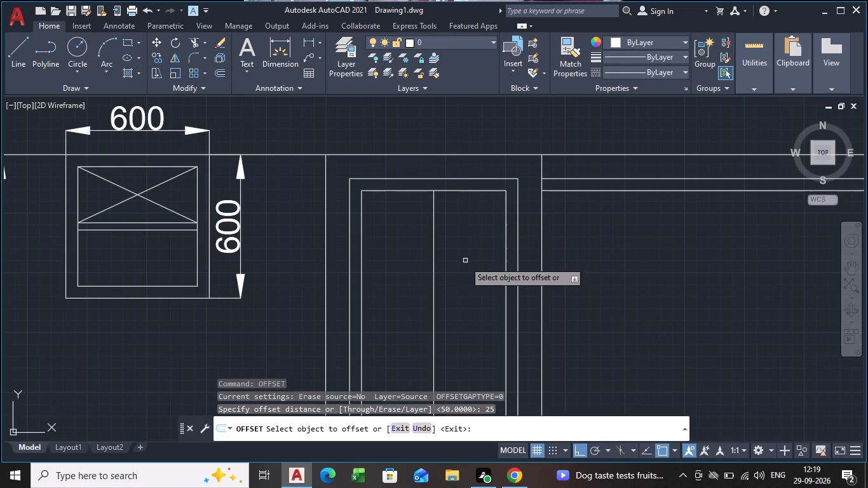
left_click(432, 270)
left_click(449, 273)
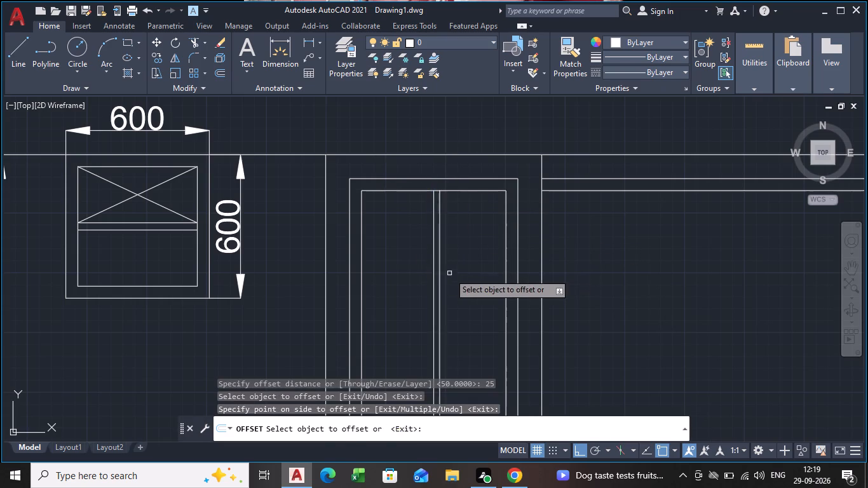
left_click(434, 268)
left_click(420, 263)
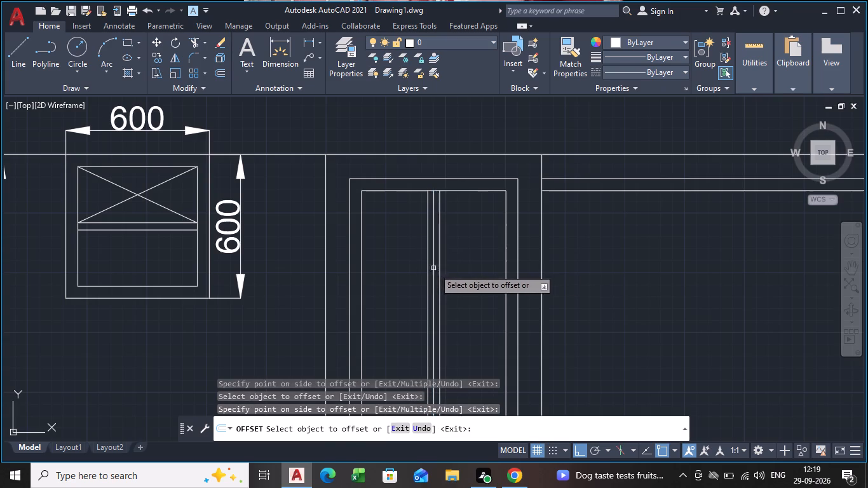
key("space")
Delete the original centre line between the two offset mullion lines.
left_click(430, 269)
left_click(436, 269)
left_click(434, 269)
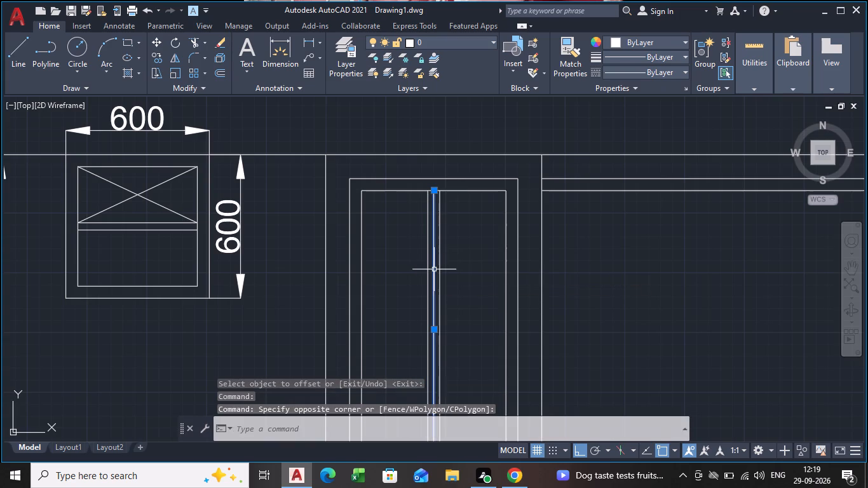
key("Delete")
Add a linear width dimension just above the new unit, spanning its two top outer corners.
scroll(434, 269, "down", 3)
middle_click_drag(443, 291, 436, 279)
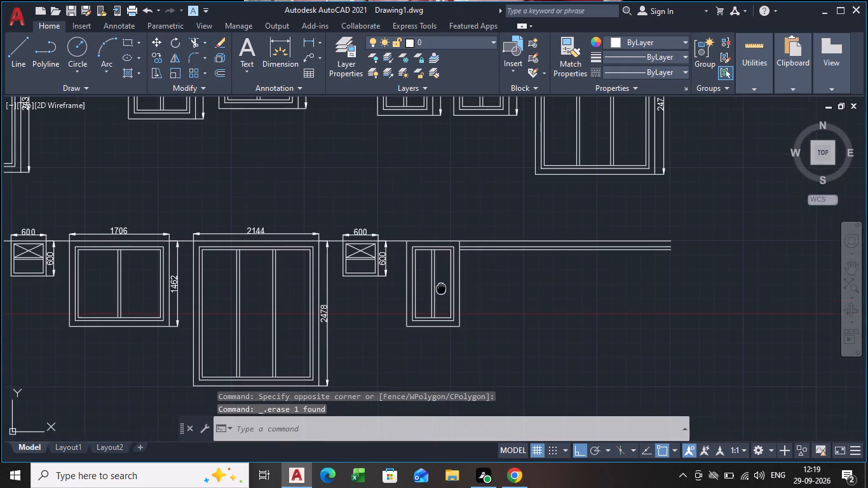
middle_click_drag(436, 279, 428, 245)
scroll(428, 245, "up", 1)
middle_click_drag(425, 227, 417, 286)
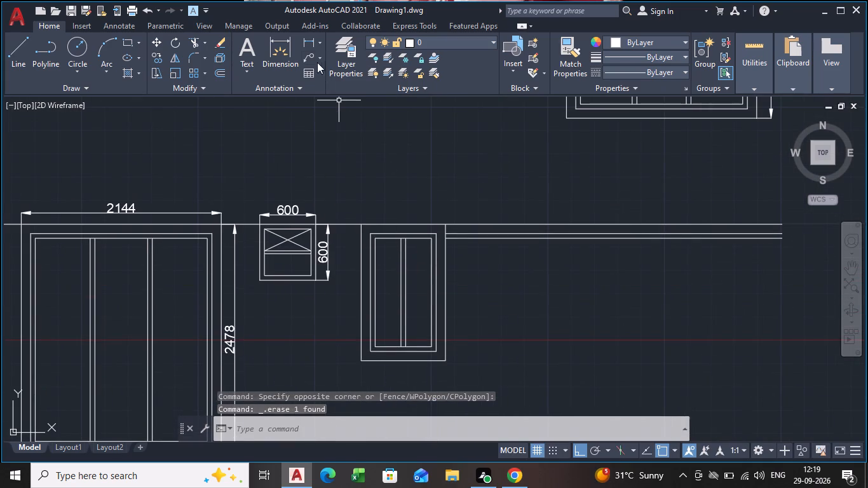
left_click(307, 32)
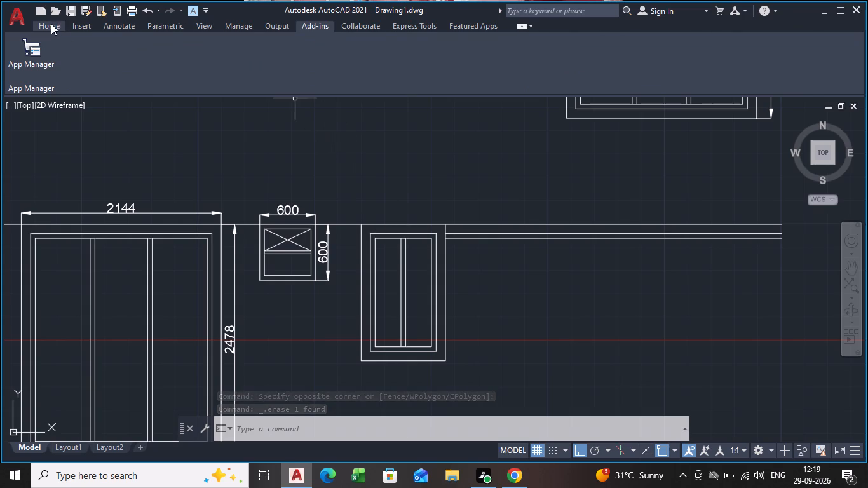
left_click(51, 24)
left_click(308, 38)
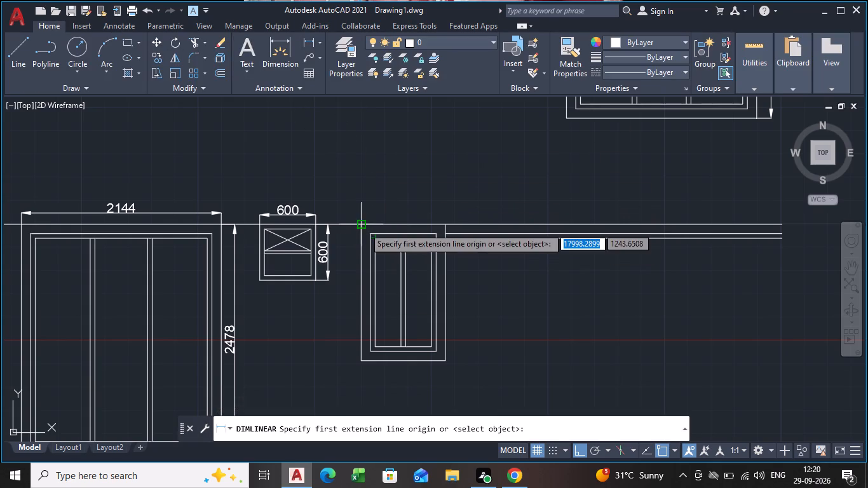
left_click(363, 226)
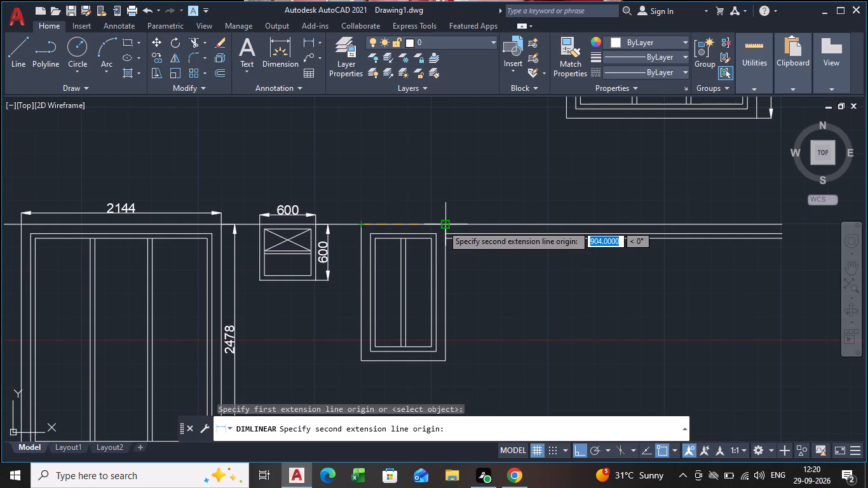
left_click(442, 225)
left_click(442, 214)
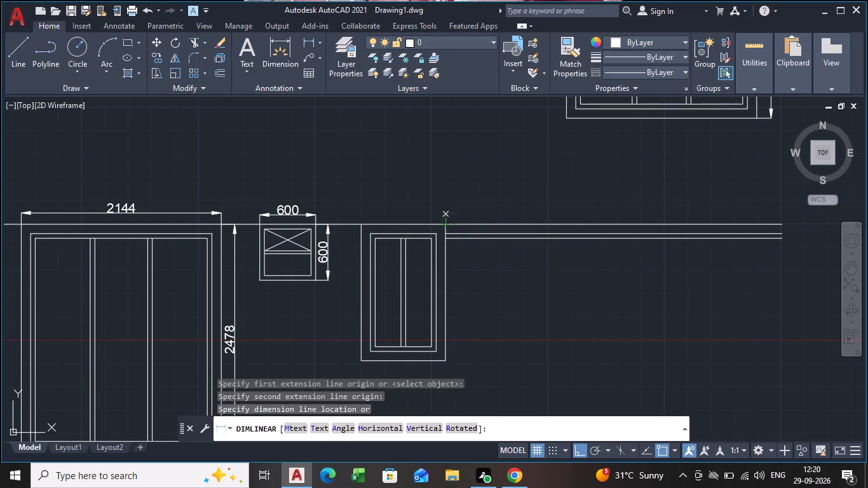
Add a linear height dimension along the new unit's right side, from its top outer corner to its bottom outer corner.
key("space")
left_click(445, 225)
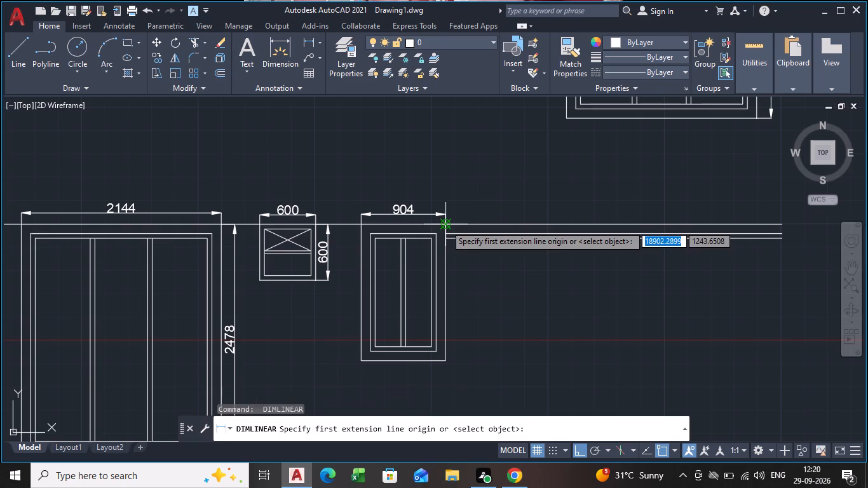
left_click(445, 359)
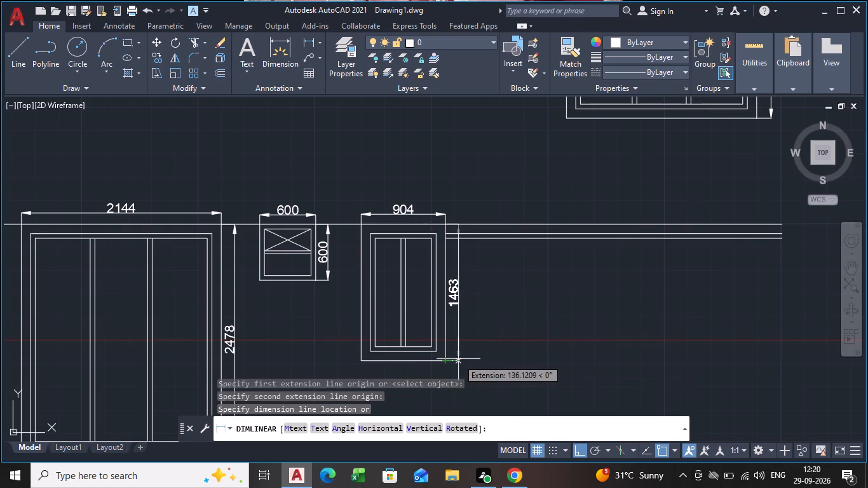
left_click(458, 359)
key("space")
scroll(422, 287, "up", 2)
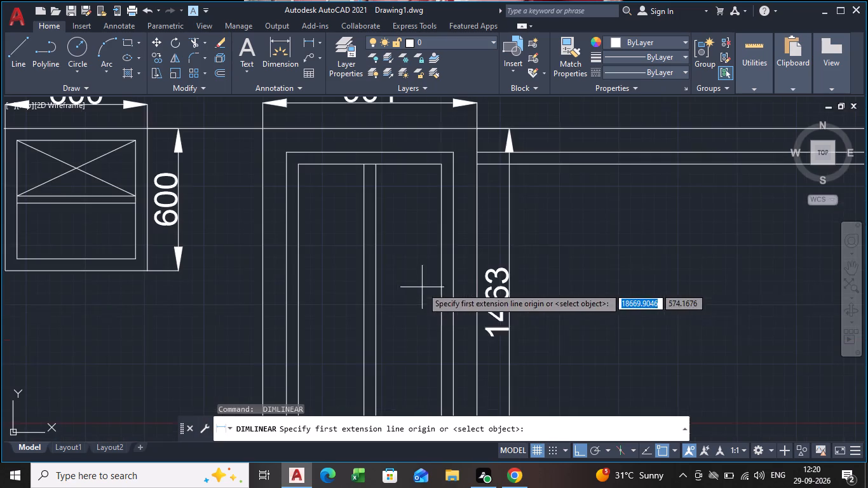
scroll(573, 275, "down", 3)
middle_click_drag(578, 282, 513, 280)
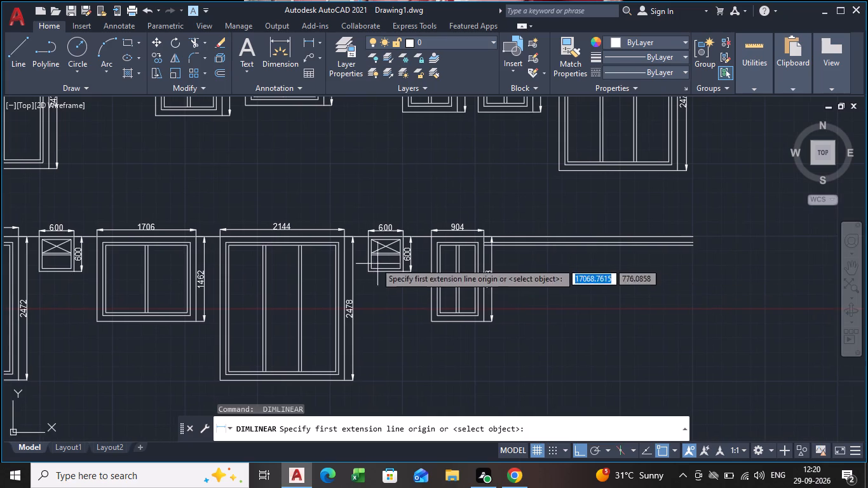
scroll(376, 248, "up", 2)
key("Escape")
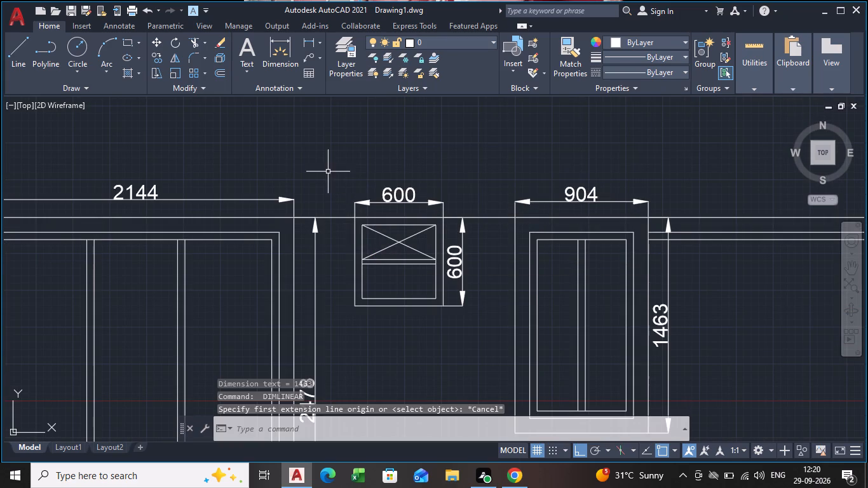
Copy the 600 × 600 unit with its dimensions about 2446 to the right along the top line, past the 904-wide unit.
left_click(328, 172)
left_click(490, 326)
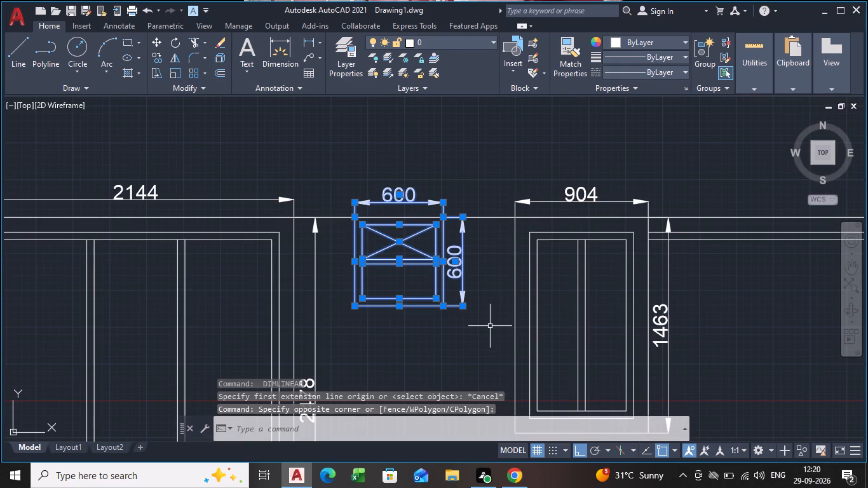
type("co")
key("Return")
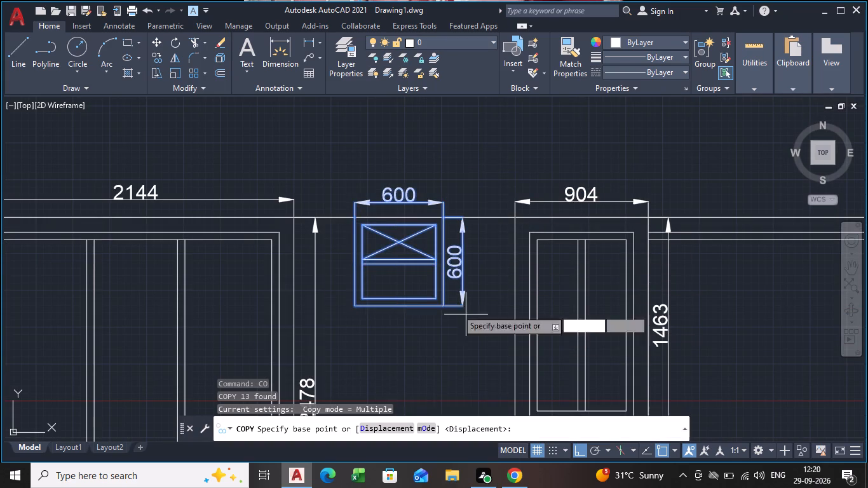
left_click(355, 219)
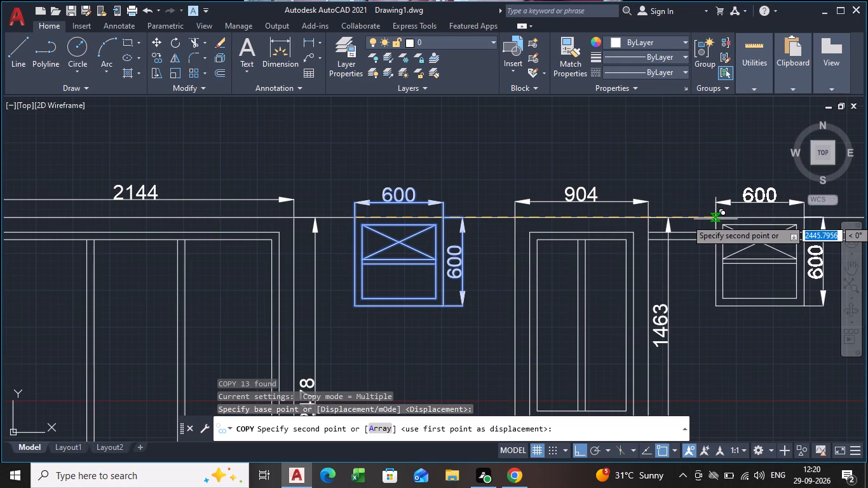
left_click(715, 219)
key("space")
middle_click_drag(726, 274, 660, 271)
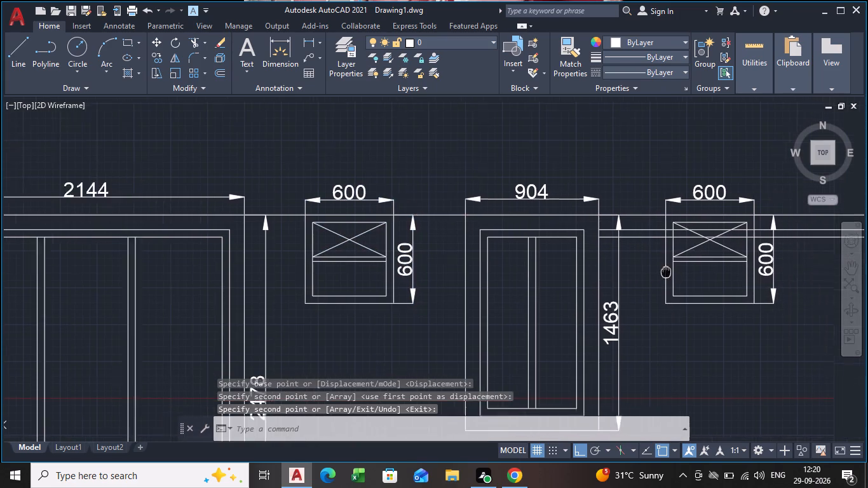
middle_click_drag(660, 271, 644, 269)
key("Escape")
Trim away the two stray frame lines between the 904-wide unit and the copied 600 × 600 unit, and beyond that copy.
type("tr")
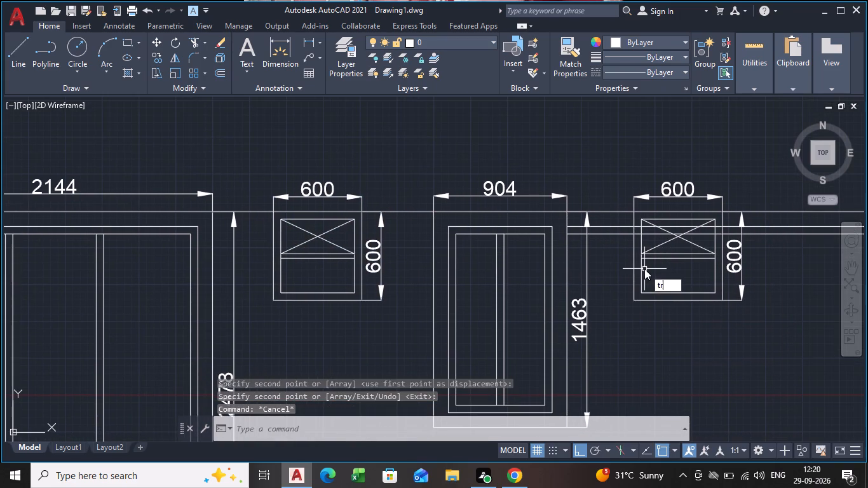
key("Return")
left_click(611, 220)
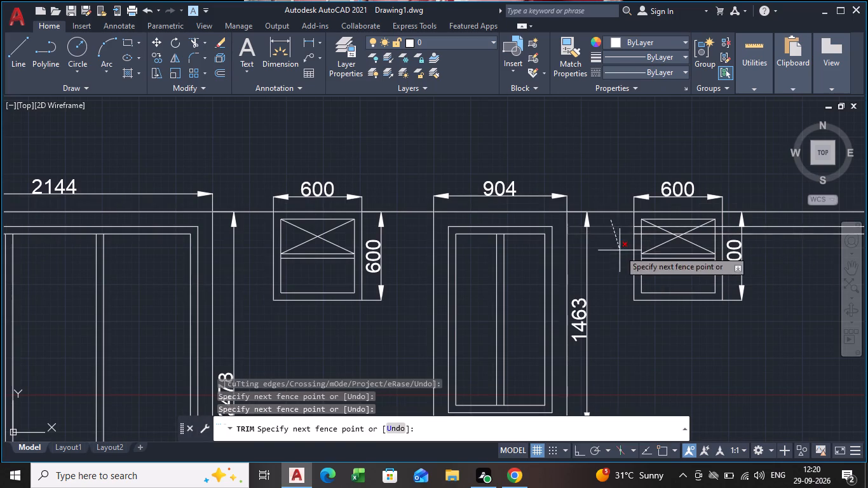
left_click(620, 250)
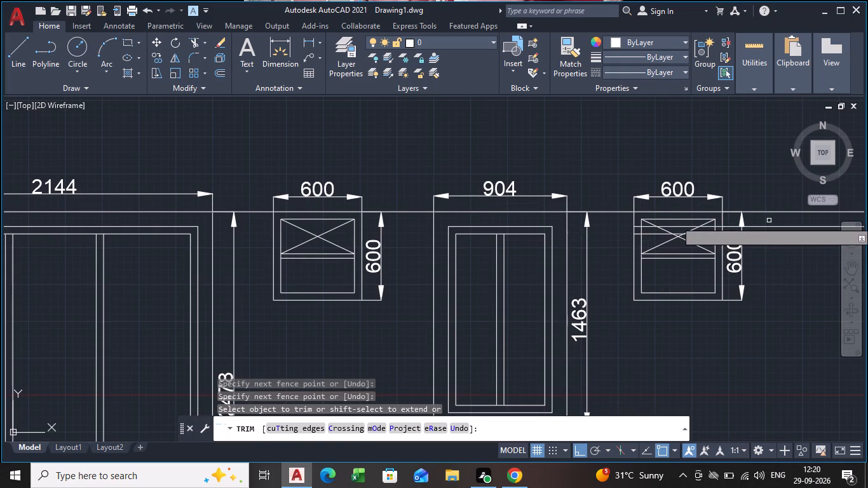
left_click(769, 220)
left_click(773, 251)
middle_click_drag(775, 235, 775, 234)
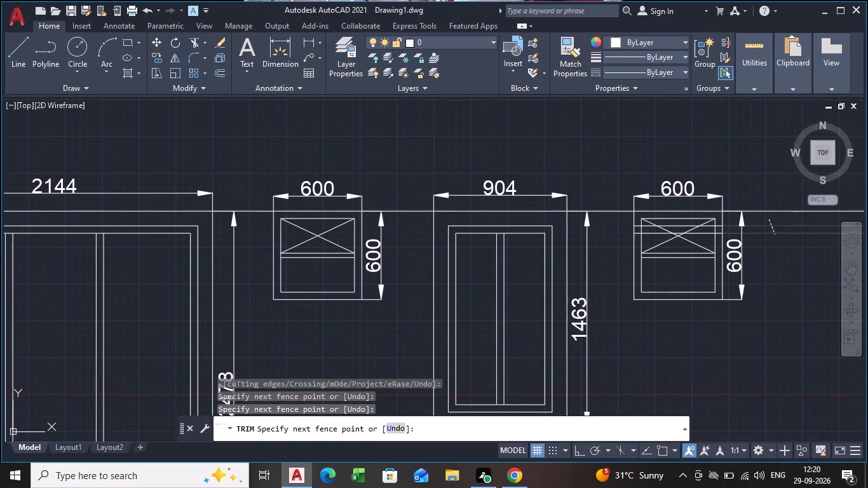
middle_click_drag(775, 234, 695, 224)
left_click(692, 235)
Trim away the remaining pieces of the two stray lines inside the copied 600 × 600 unit, in its frame and crossed panel.
scroll(633, 224, "up", 4)
left_click(661, 130)
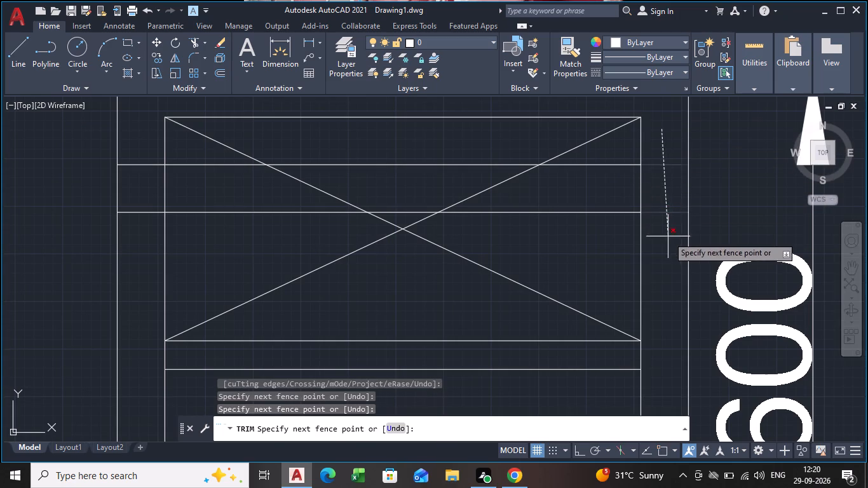
left_click(668, 236)
scroll(427, 216, "down", 2)
left_click(318, 188)
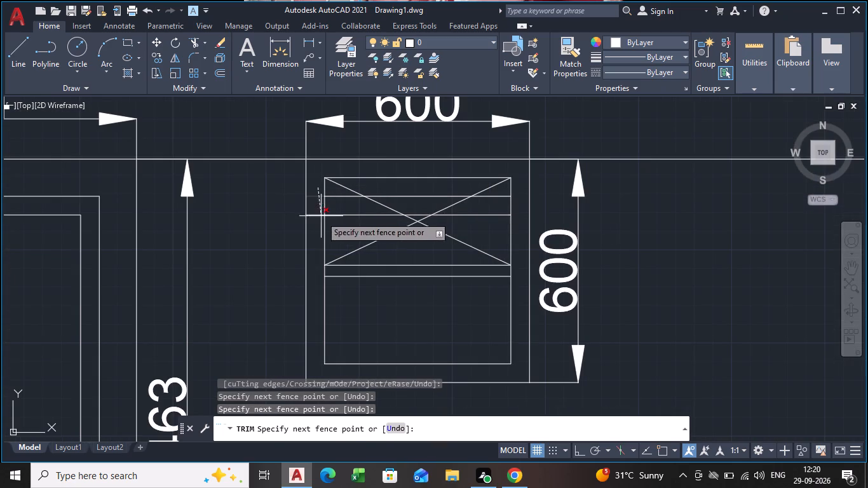
left_click(318, 231)
left_click(332, 197)
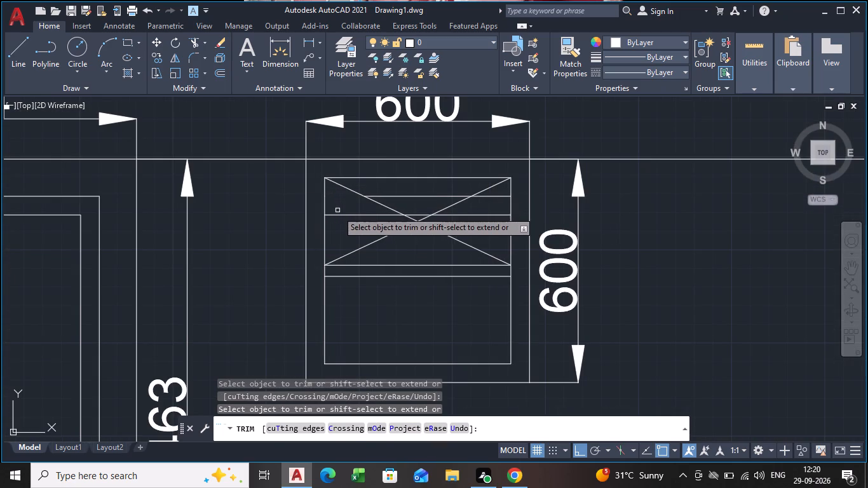
left_click(339, 215)
left_click(415, 196)
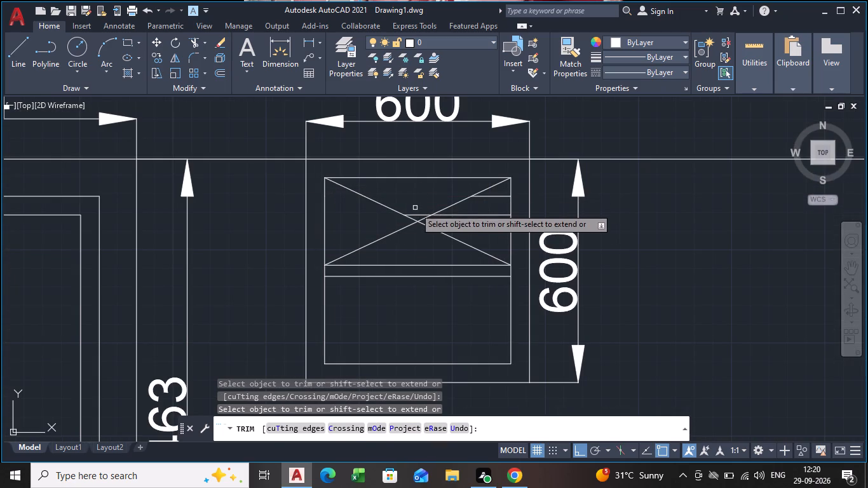
left_click(416, 213)
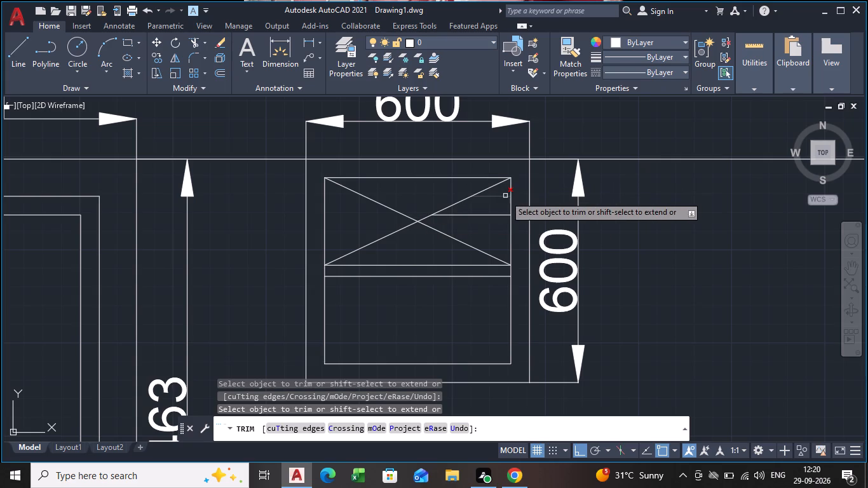
left_click(505, 196)
left_click(499, 215)
Look over both rows of dimensioned units, checking the layout of the lower row, and leave the Trim command.
scroll(486, 219, "down", 2)
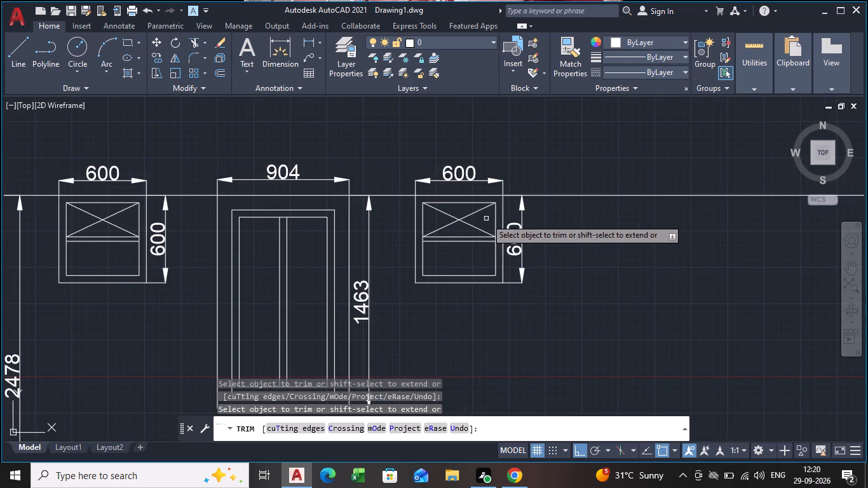
scroll(486, 219, "down", 2)
middle_click_drag(430, 286, 512, 297)
scroll(525, 294, "up", 2)
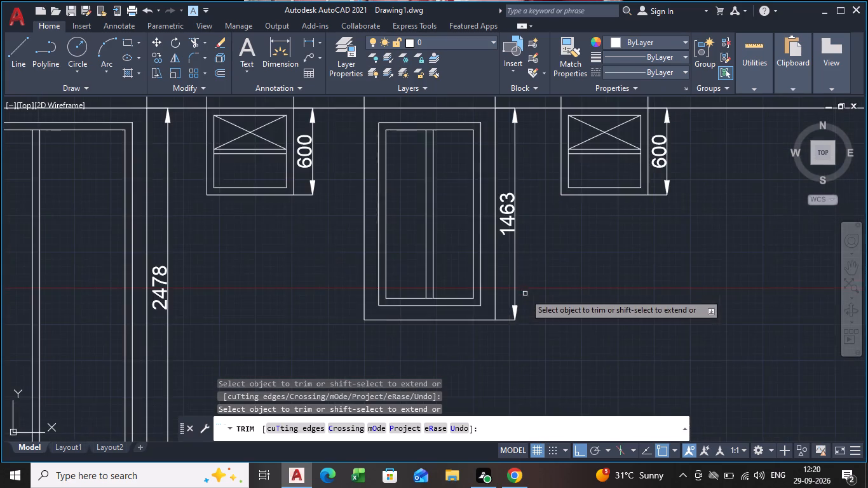
scroll(520, 304, "down", 2)
middle_click_drag(440, 333, 545, 340)
scroll(543, 340, "down", 2)
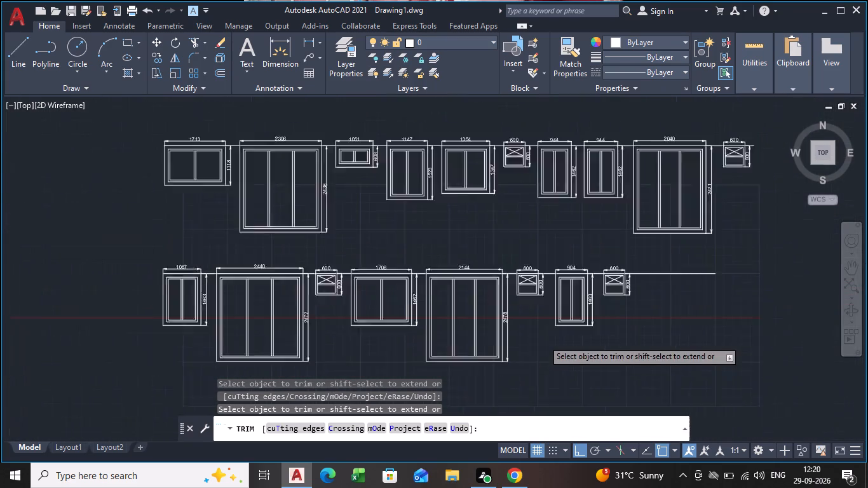
middle_click_drag(449, 363, 445, 313)
scroll(442, 310, "up", 1)
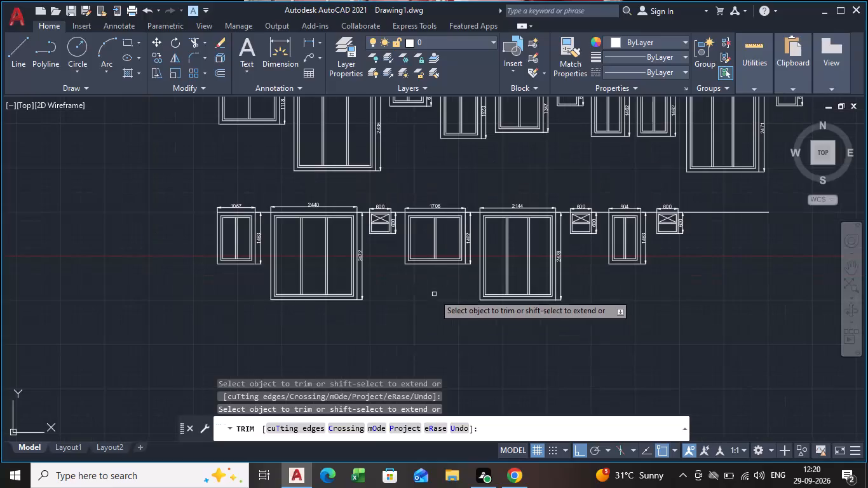
middle_click_drag(430, 285, 323, 349)
scroll(323, 349, "up", 1)
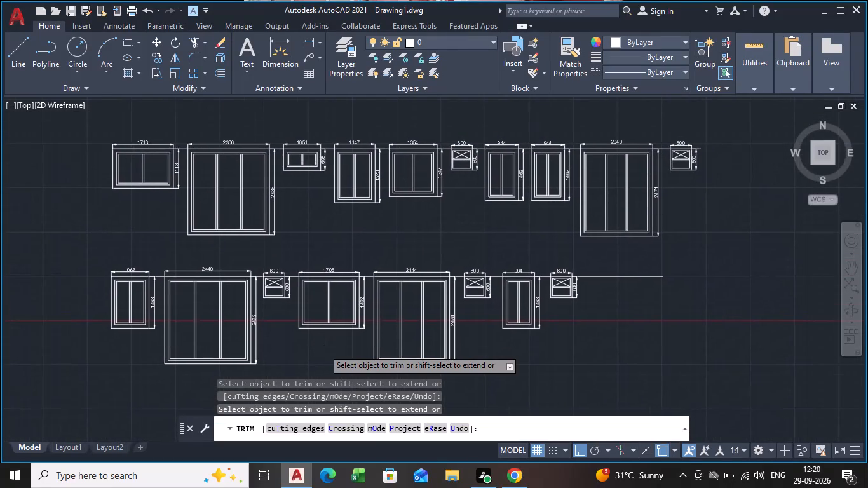
scroll(323, 349, "down", 1)
middle_click_drag(323, 349, 327, 343)
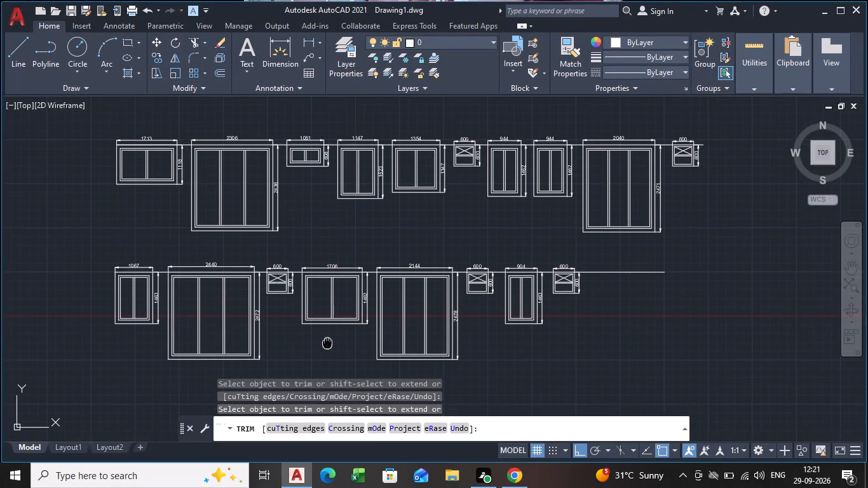
middle_click_drag(327, 343, 327, 342)
scroll(327, 342, "up", 1)
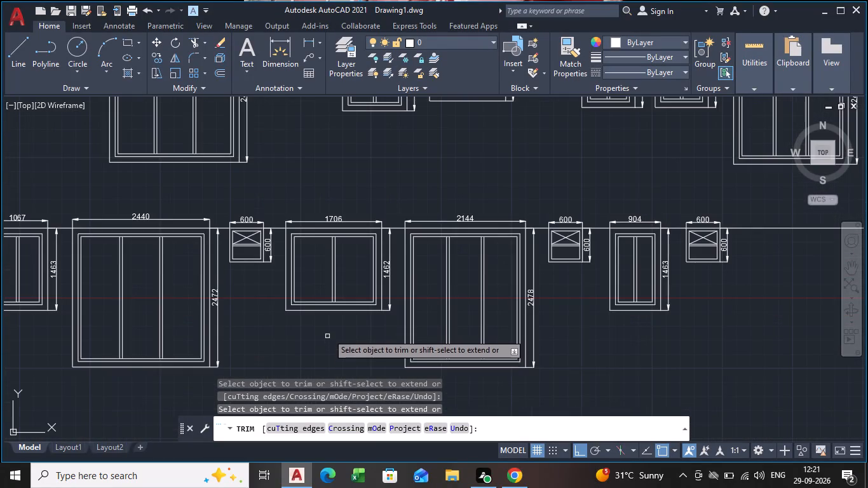
scroll(324, 290, "down", 1)
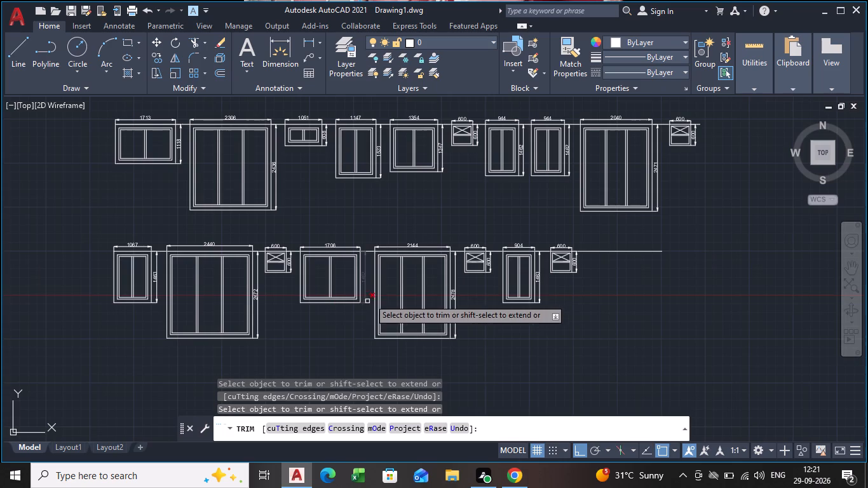
key("Escape")
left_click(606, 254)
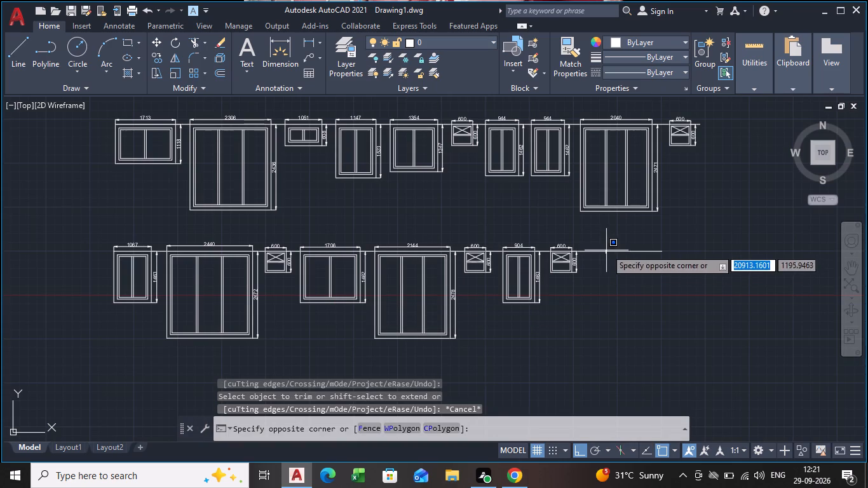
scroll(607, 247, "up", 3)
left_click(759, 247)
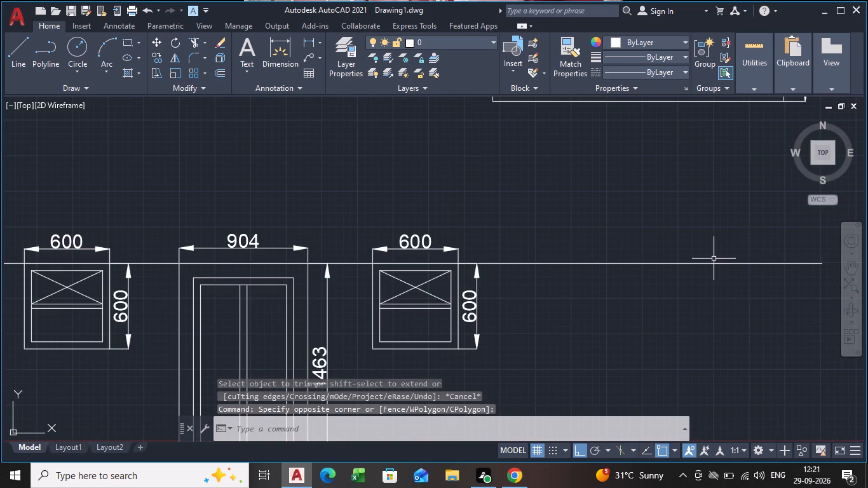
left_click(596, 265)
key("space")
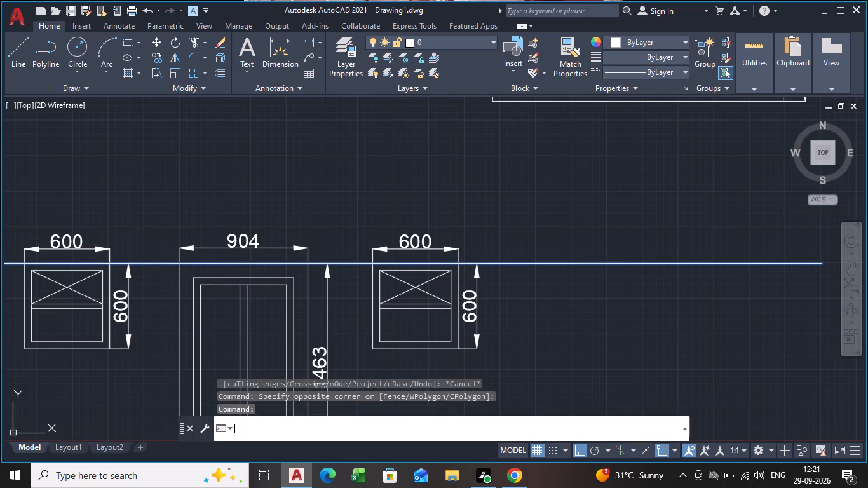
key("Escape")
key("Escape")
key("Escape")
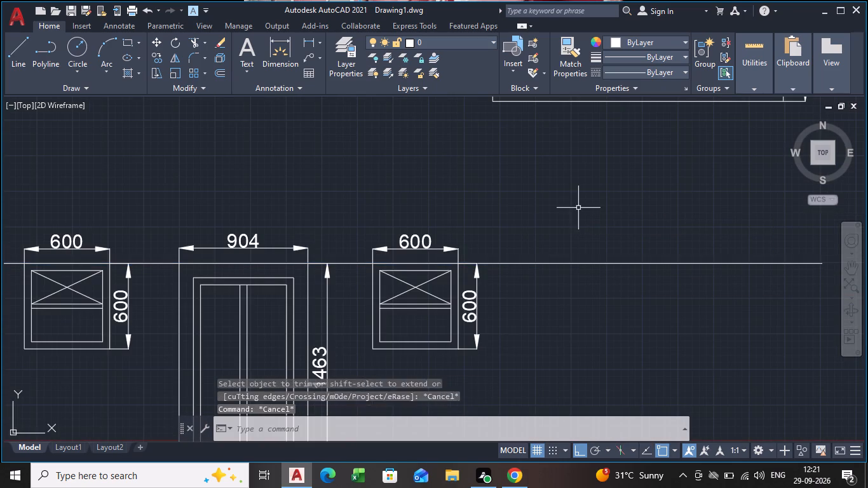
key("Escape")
Draw a short vertical line crossing the lower row's top line just past the last 600 × 600 unit.
key("l")
key("Return")
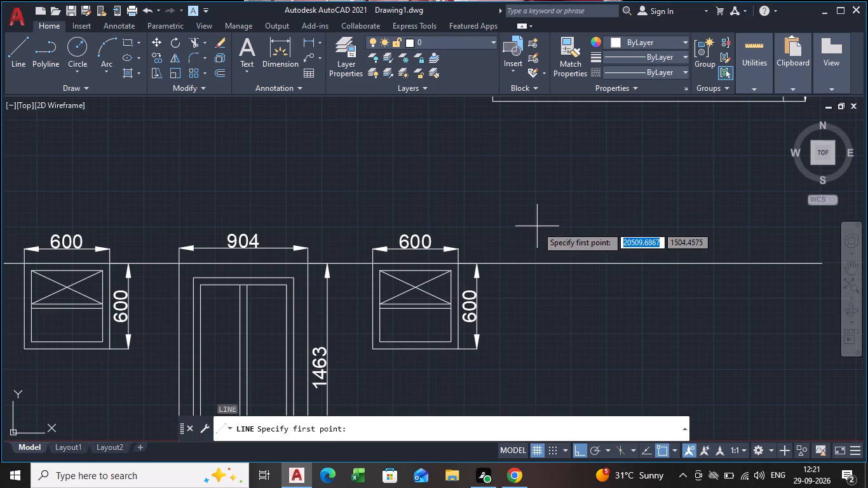
left_click(537, 226)
left_click(539, 304)
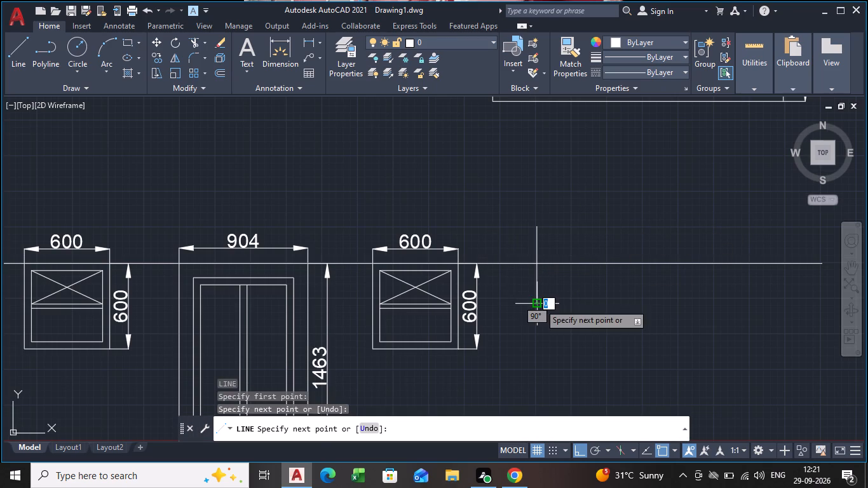
key("space")
Trim the lower row's top line beyond the short vertical line, and remove both halves of that vertical line.
type("tr")
key("Return")
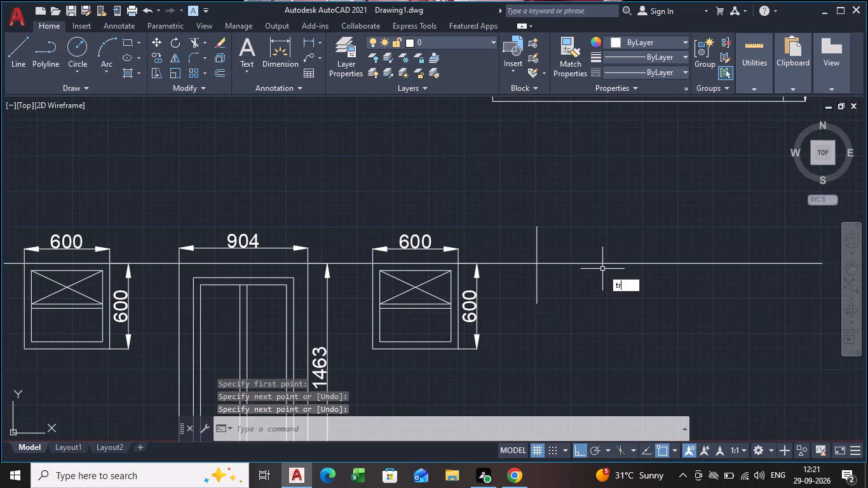
left_click(603, 264)
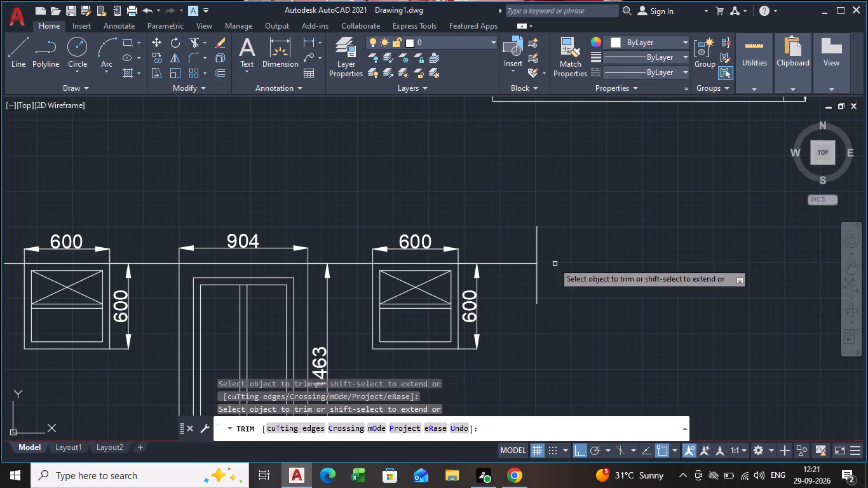
left_click(539, 240)
left_click(535, 276)
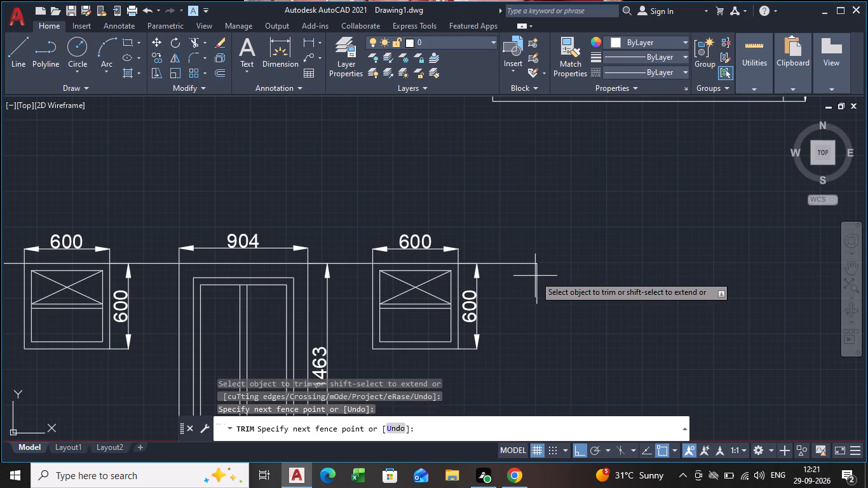
left_click(541, 275)
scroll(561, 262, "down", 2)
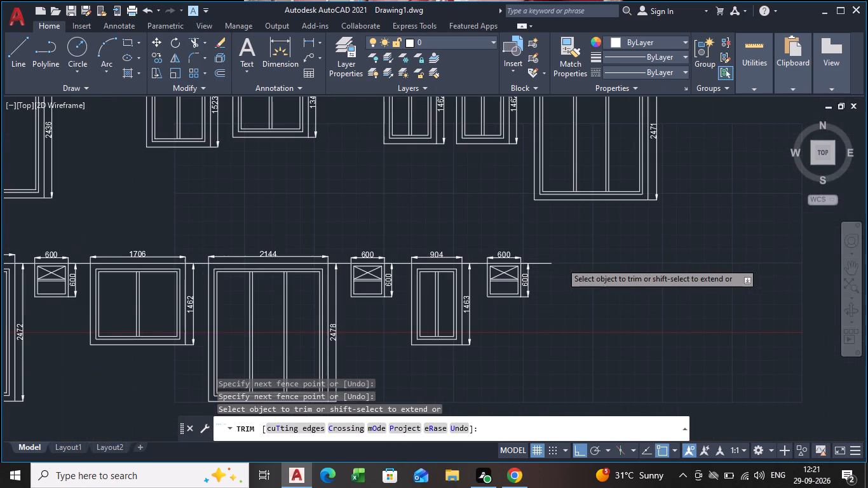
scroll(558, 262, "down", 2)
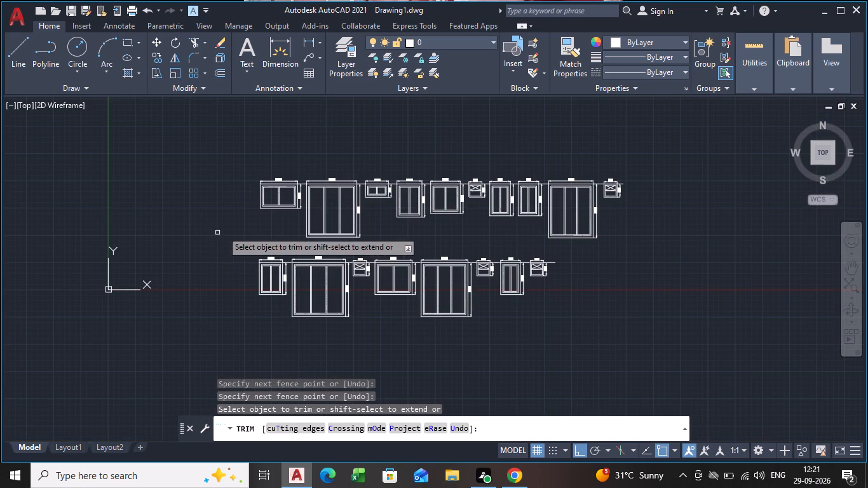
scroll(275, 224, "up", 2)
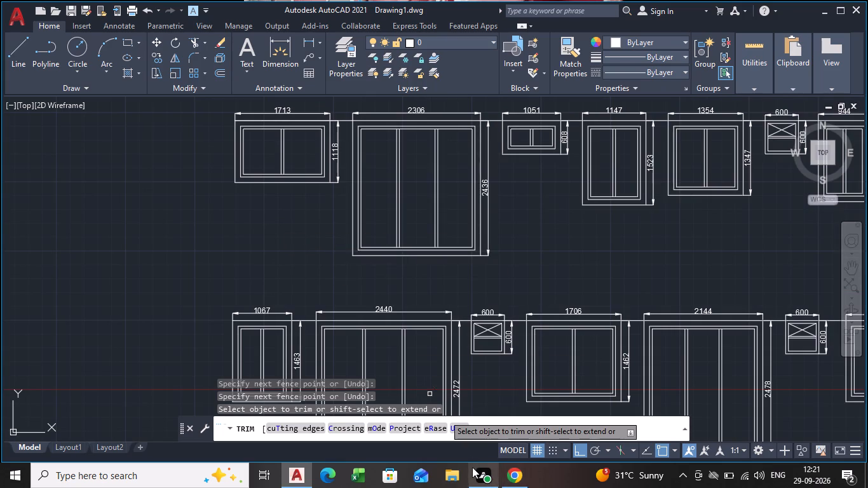
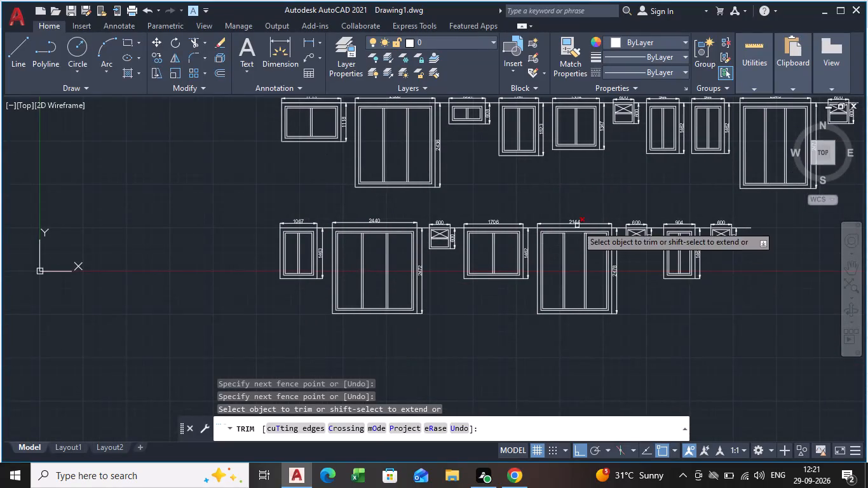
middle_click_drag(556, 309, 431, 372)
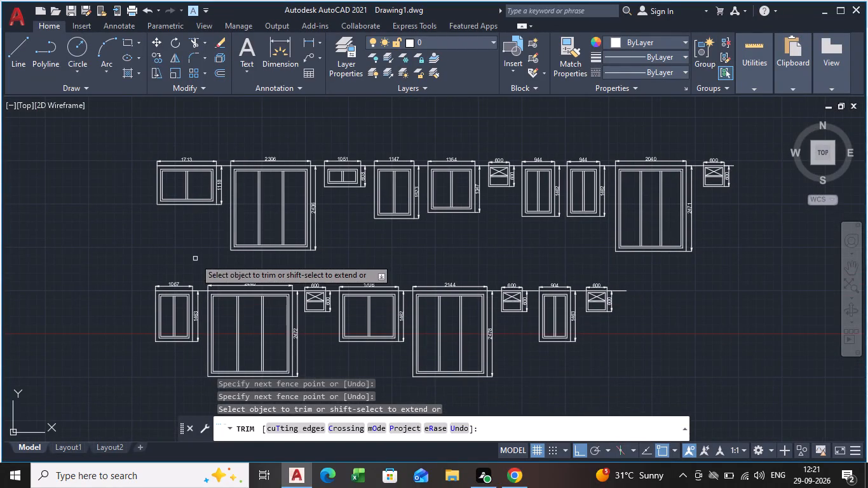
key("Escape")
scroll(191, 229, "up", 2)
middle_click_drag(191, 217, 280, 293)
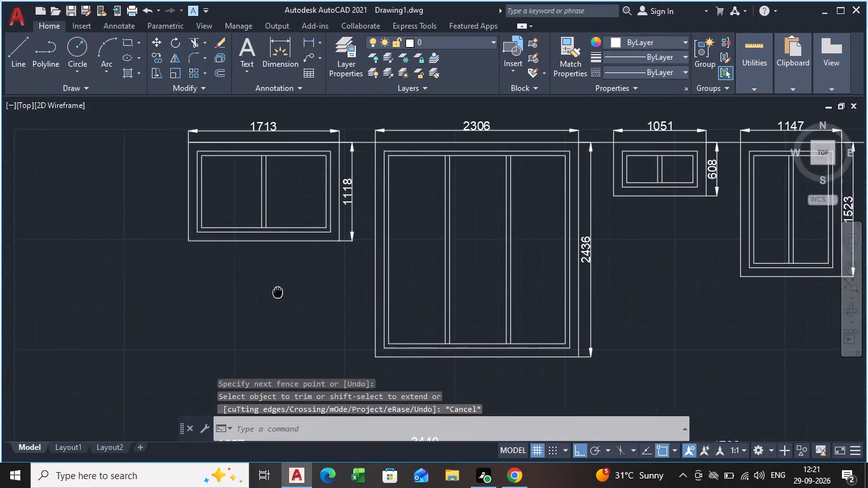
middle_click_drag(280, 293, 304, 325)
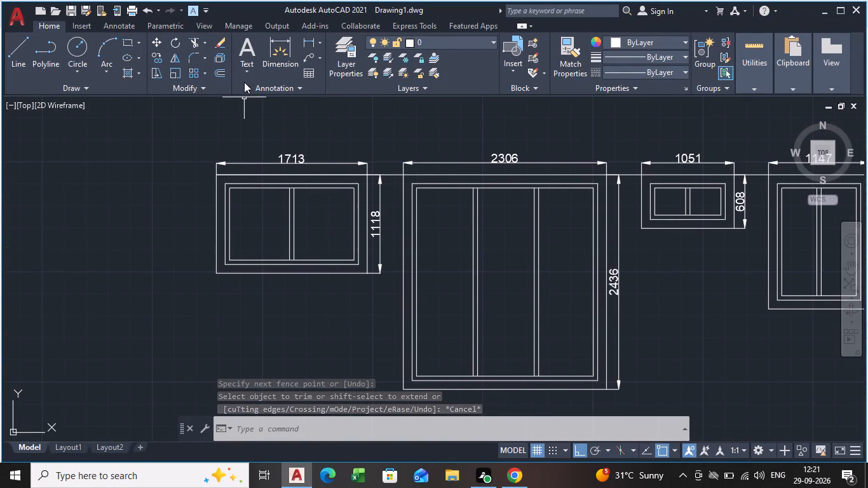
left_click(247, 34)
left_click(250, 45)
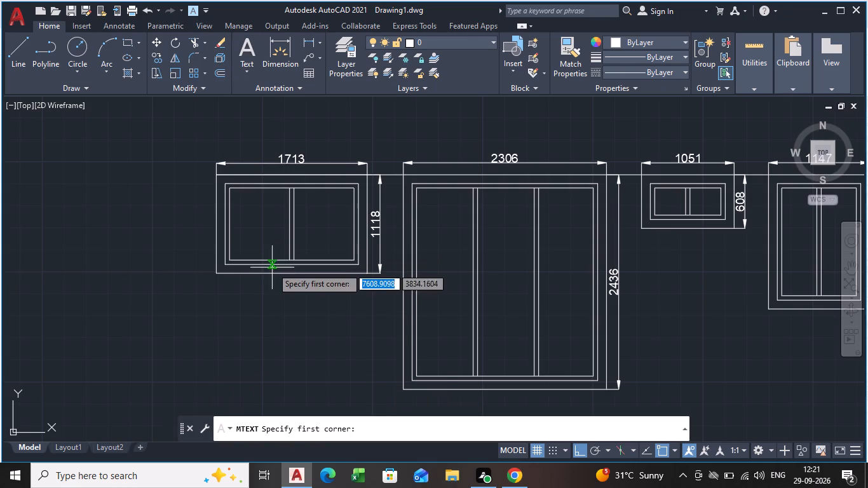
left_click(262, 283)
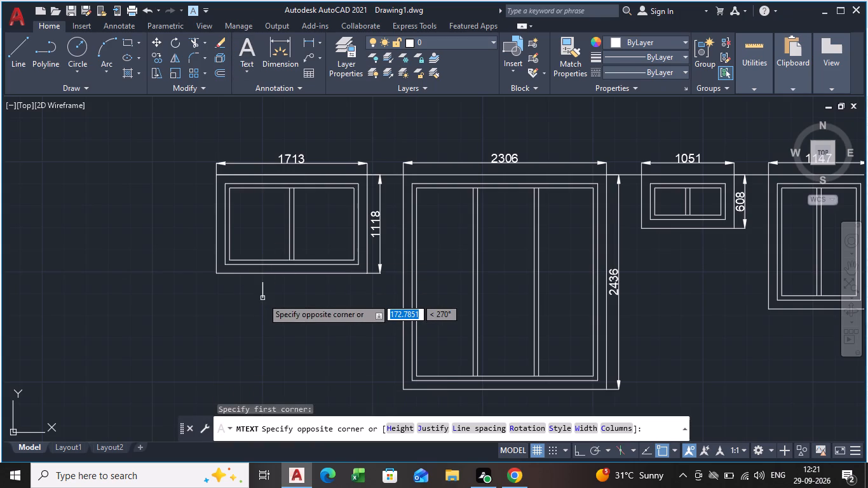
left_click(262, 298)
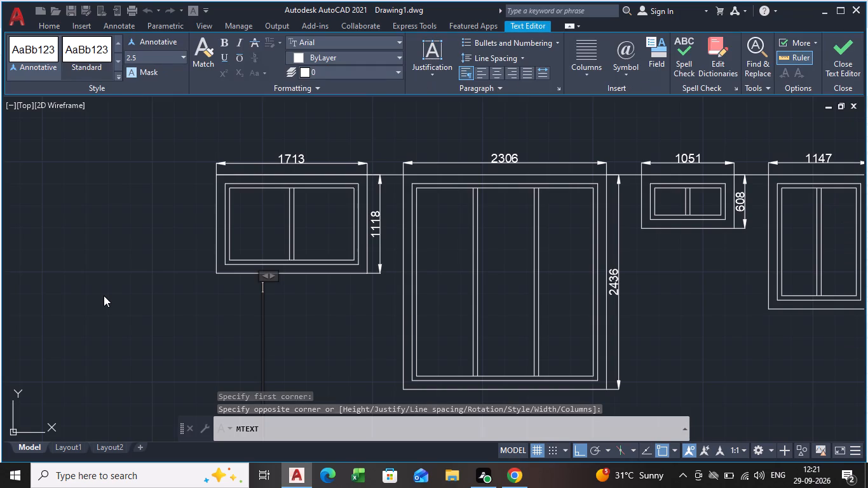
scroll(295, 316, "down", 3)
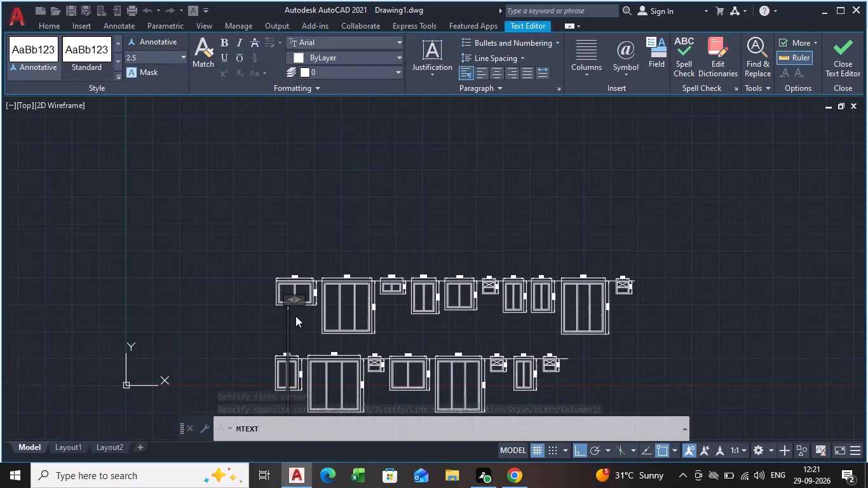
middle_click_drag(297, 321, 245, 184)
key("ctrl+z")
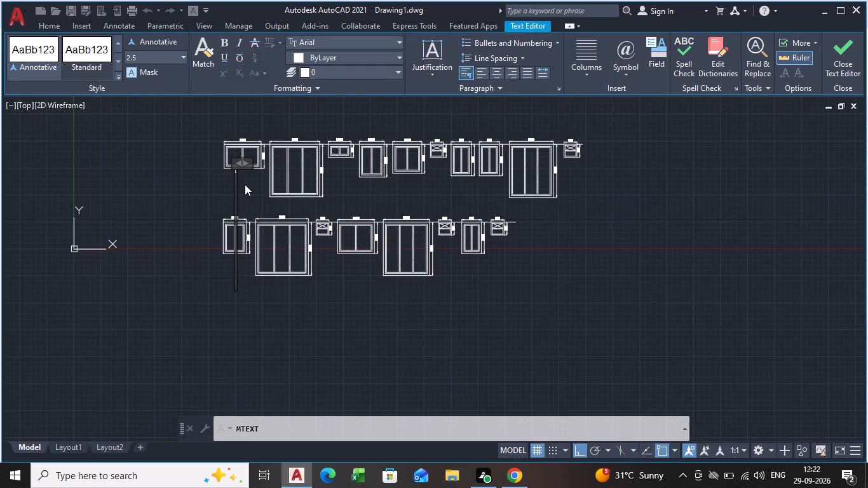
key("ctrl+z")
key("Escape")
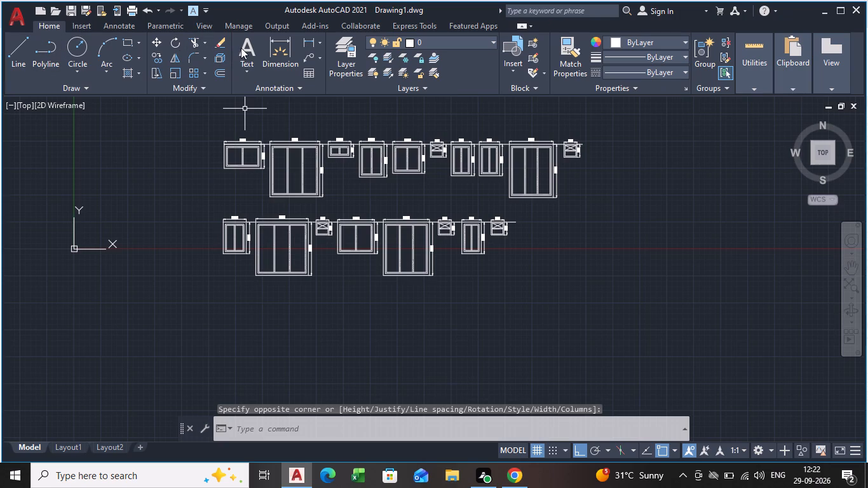
Place single-line text reading "stairs" just beneath the 1713-wide window in the upper row.
left_click(248, 71)
left_click(250, 116)
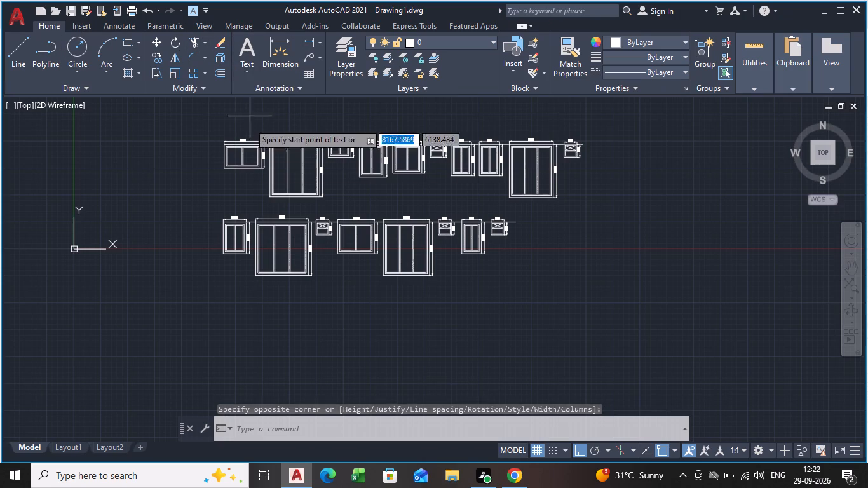
scroll(235, 179, "up", 4)
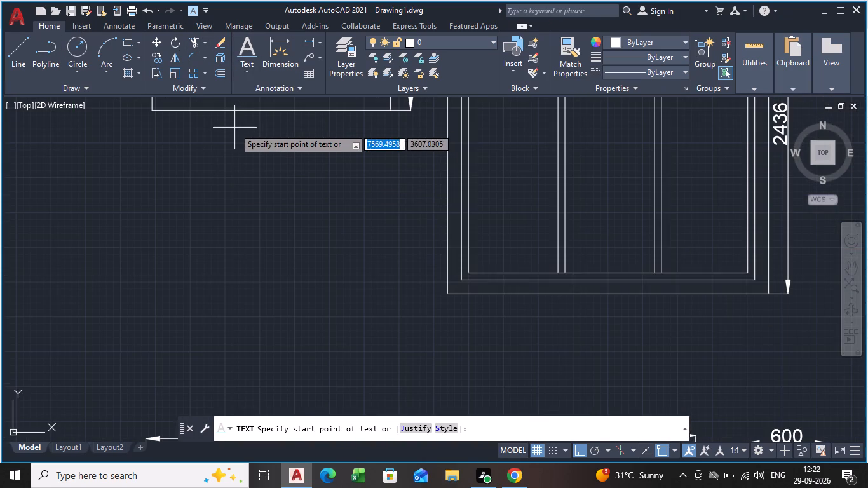
left_click(233, 124)
left_click(233, 140)
left_click(259, 137)
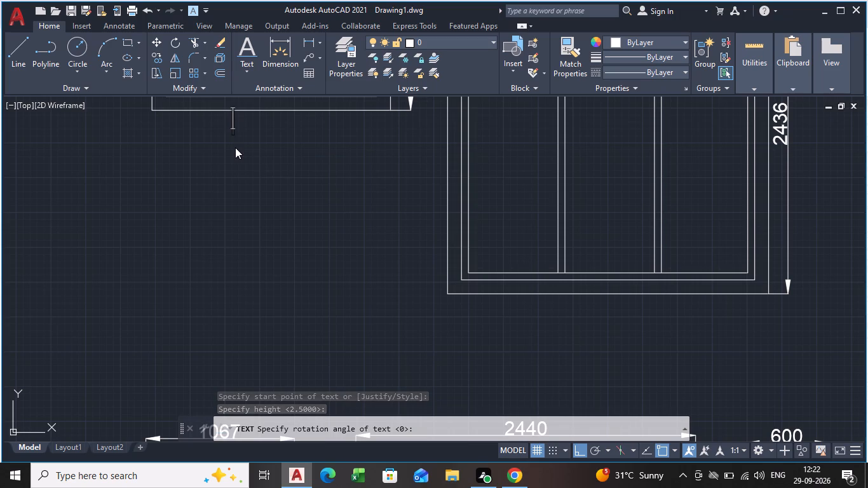
type("sta")
type("irs")
key("space")
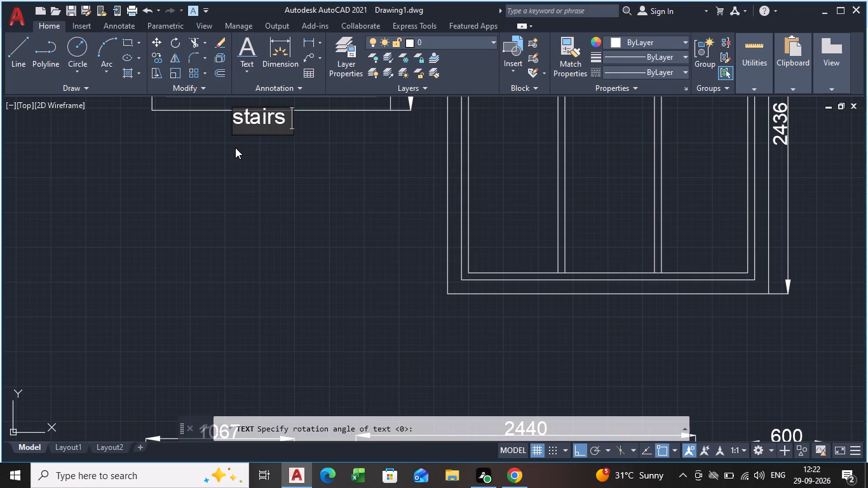
Replace the text's lowercase wording with "STAIRS WINDOW" in capitals.
key("BackSpace")
key("BackSpace")
key("BackSpace")
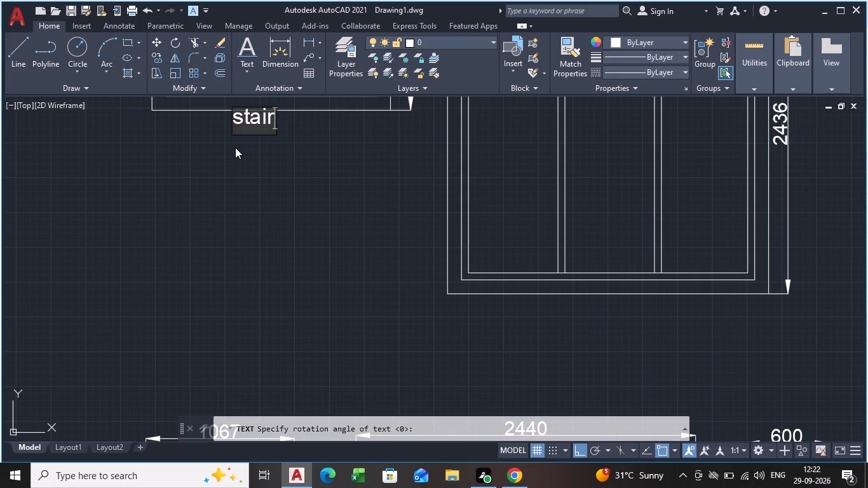
key("BackSpace")
key("BackSpace")
key("BackSpace")
key("BackSpace")
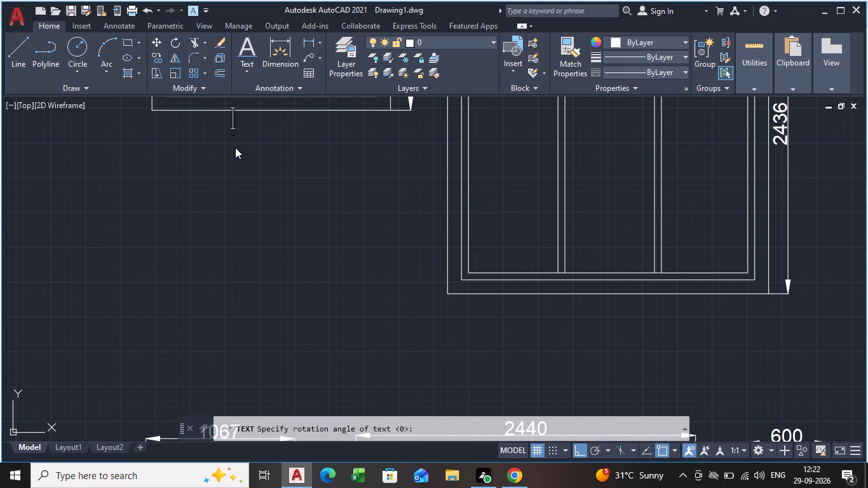
type("STA")
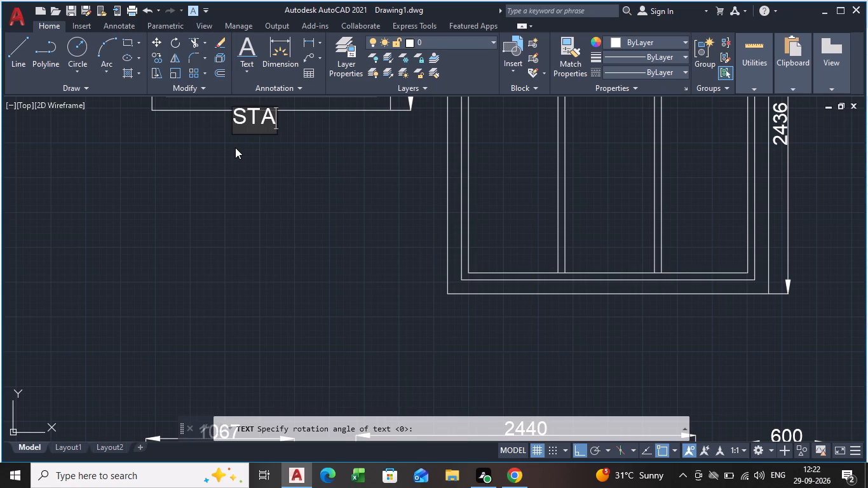
type("IRS")
key("space")
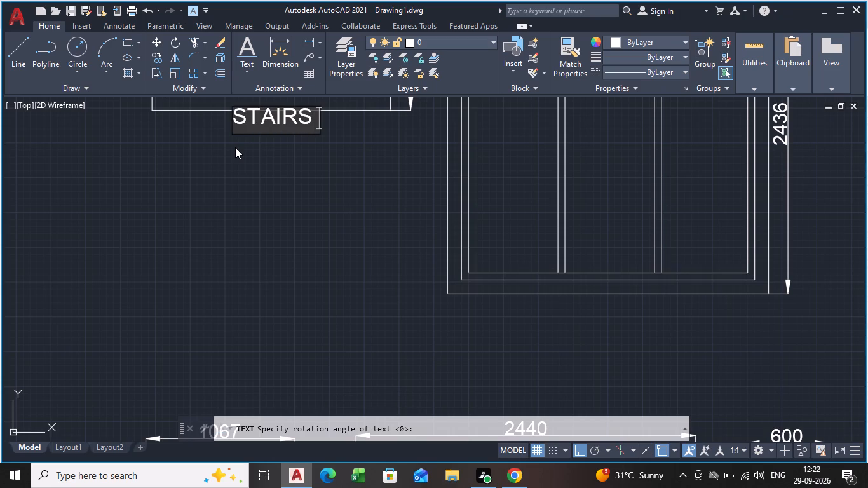
type("WIN")
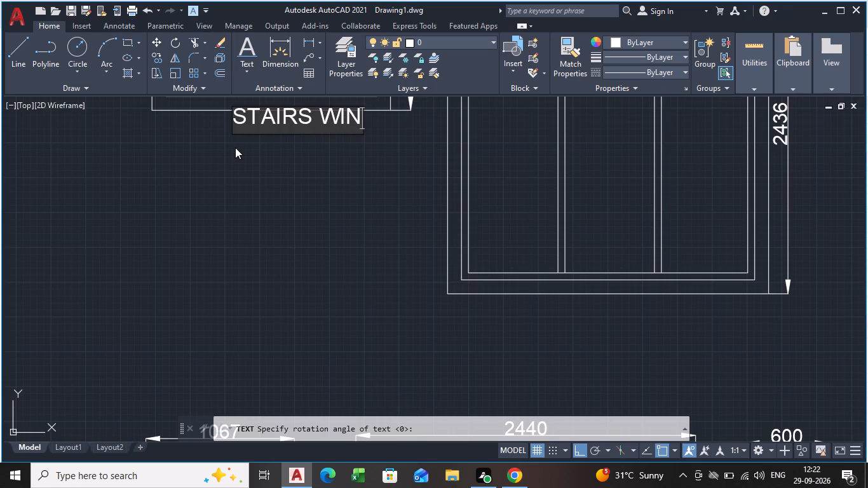
type("DOW")
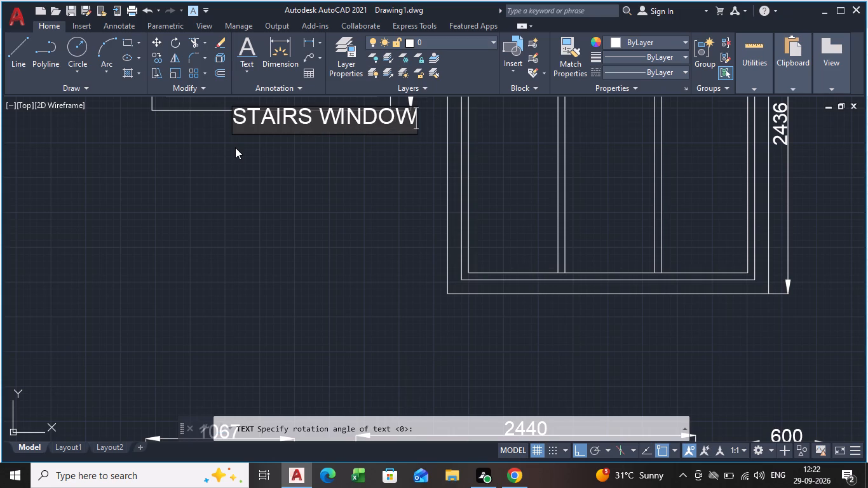
key("Return")
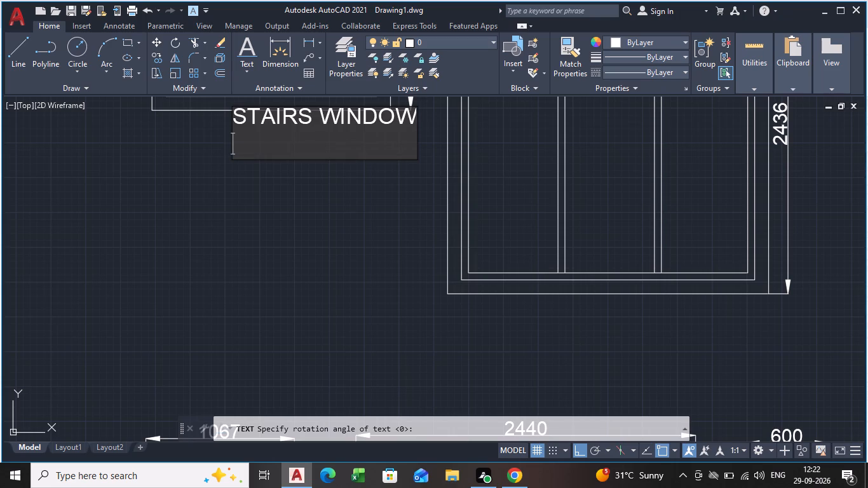
Shorten the label under the 1713-wide window to "STAIRS" and finish the text.
left_click(413, 111)
key("BackSpace")
key("BackSpace")
key("BackSpace")
key("BackSpace")
key("BackSpace")
key("Home")
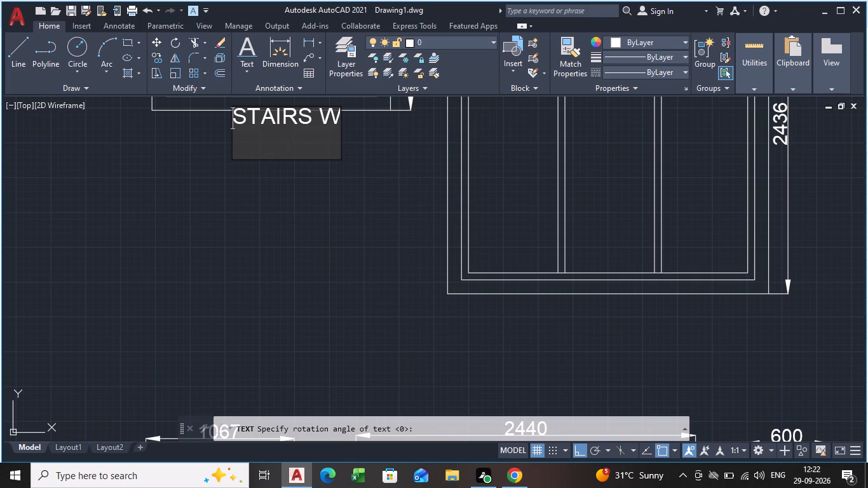
key("Right")
key("Right")
key("Right")
key("Right")
key("Right")
key("Right")
key("Right")
key("Right")
key("BackSpace")
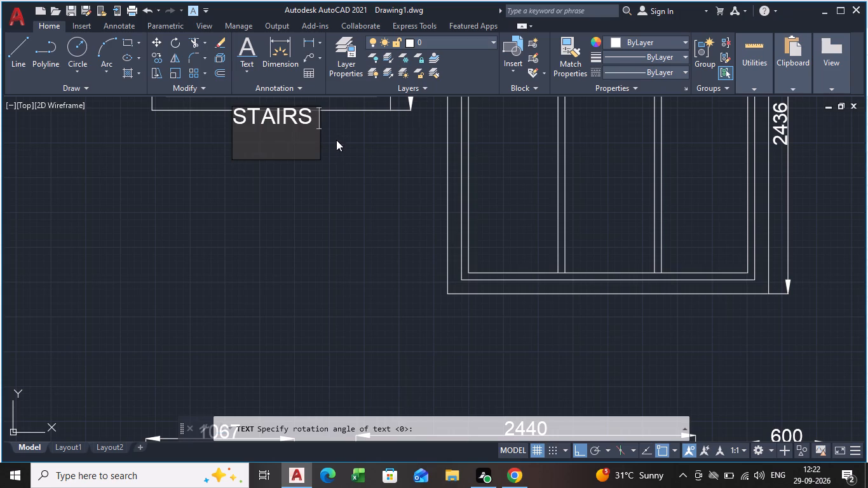
left_click(343, 141)
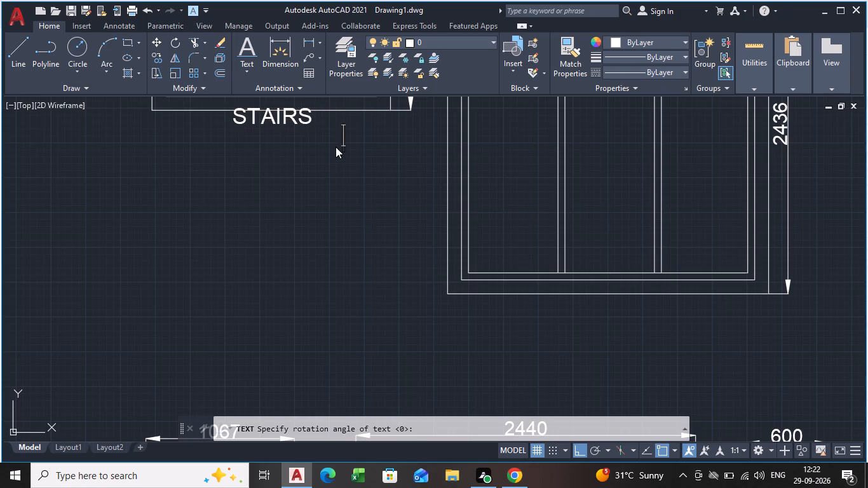
key("Escape")
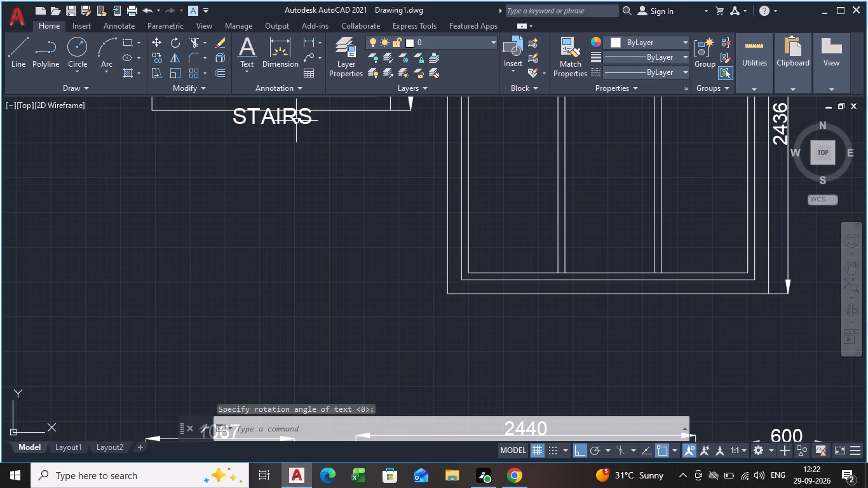
Move the STAIRS label down slightly so it sits clear of the 1713-wide window's outer frame.
left_click(296, 121)
left_click_drag(296, 120, 294, 149)
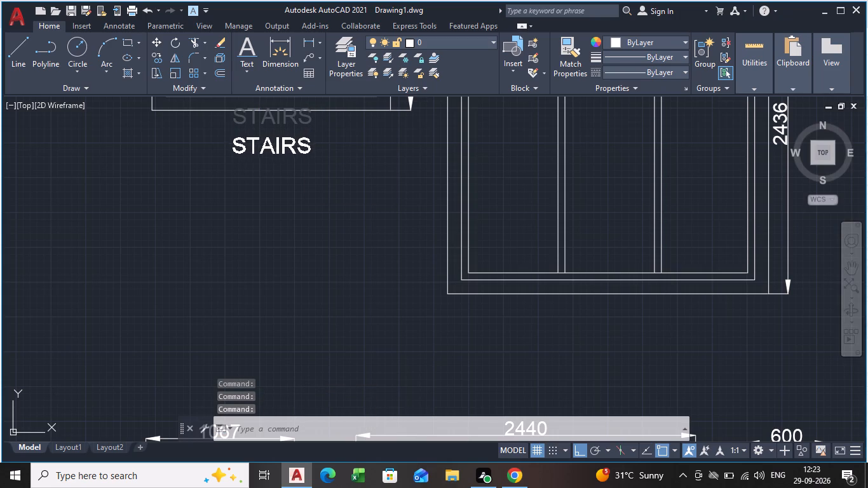
left_click_drag(294, 149, 299, 142)
With Ortho off, copy the STAIRS label from the 1713-wide window to just beneath the 2306, 1051 and 1147-wide windows.
scroll(383, 152, "up", 1)
scroll(383, 152, "down", 2)
middle_click_drag(383, 152, 312, 260)
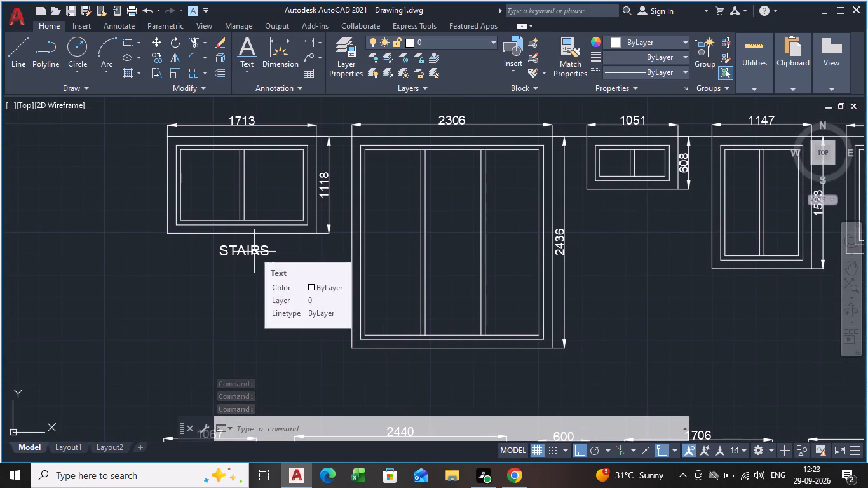
scroll(254, 252, "up", 2)
scroll(269, 261, "down", 2)
middle_click_drag(275, 268, 275, 266)
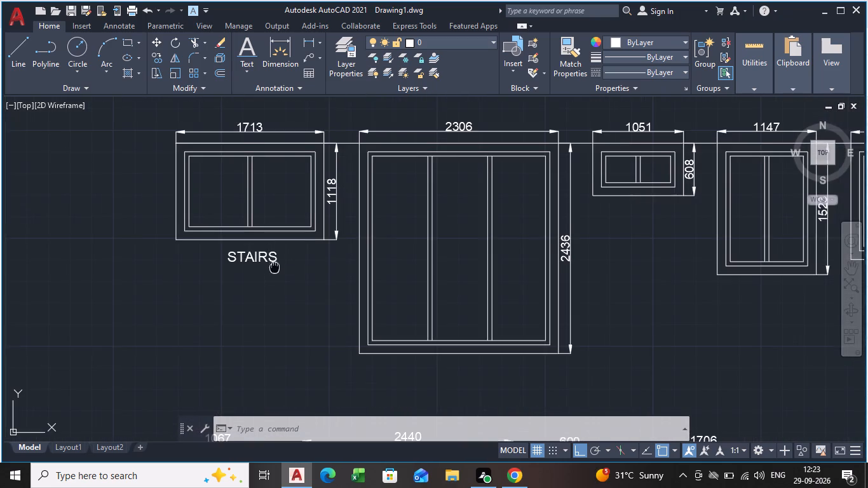
middle_click_drag(275, 266, 275, 228)
left_click(257, 216)
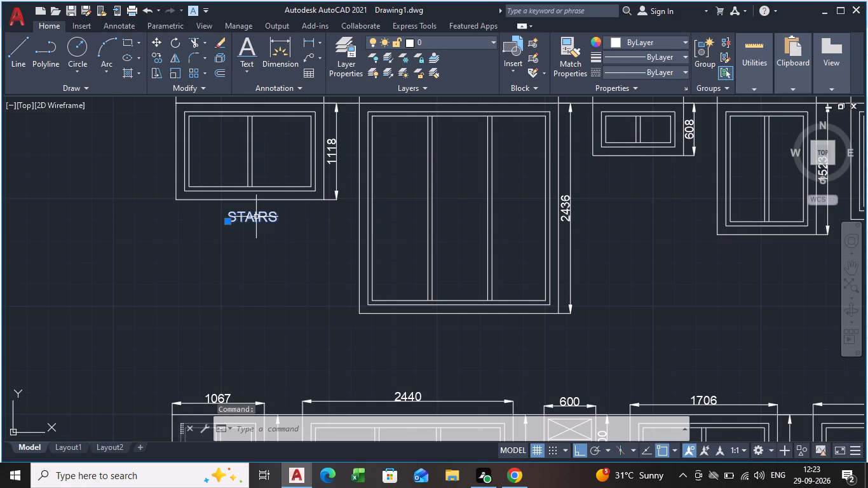
type("CO")
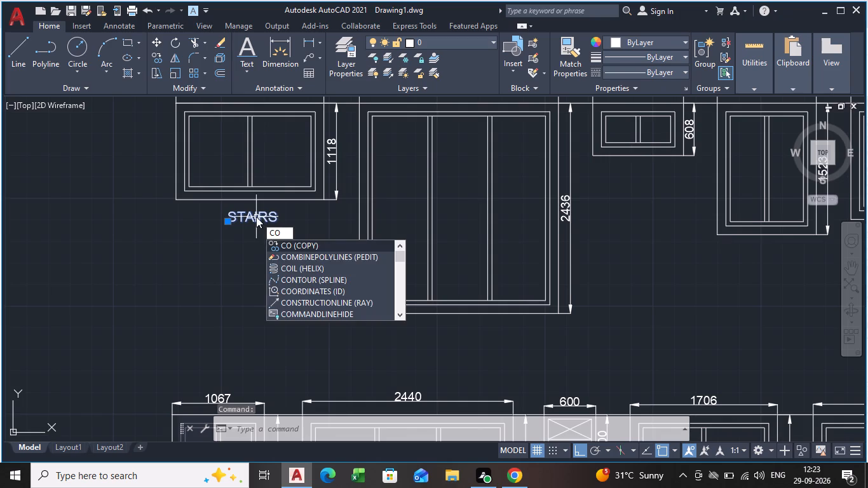
key("Return")
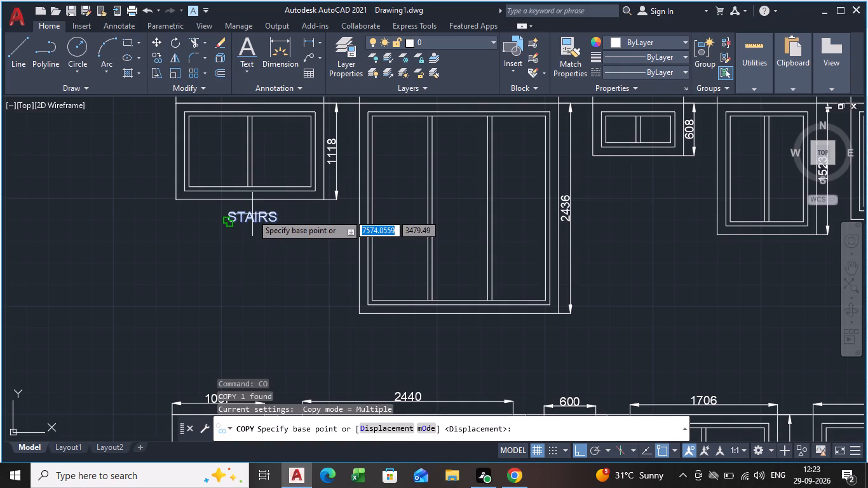
left_click(252, 214)
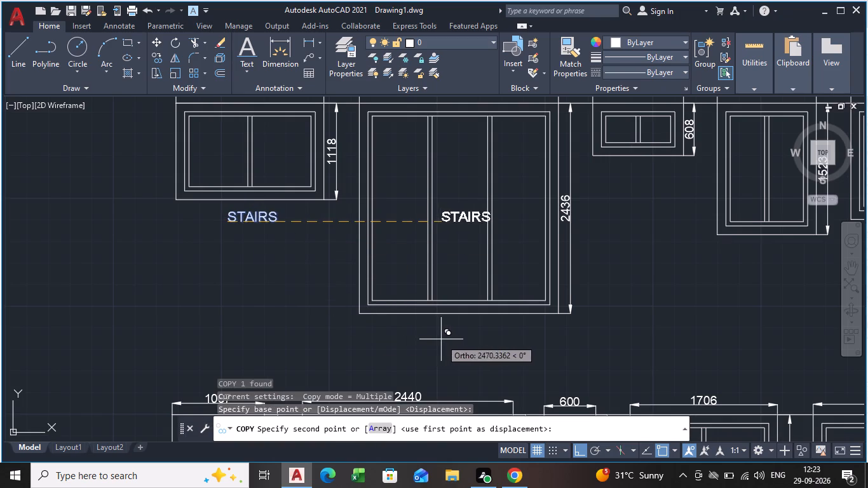
left_click(585, 452)
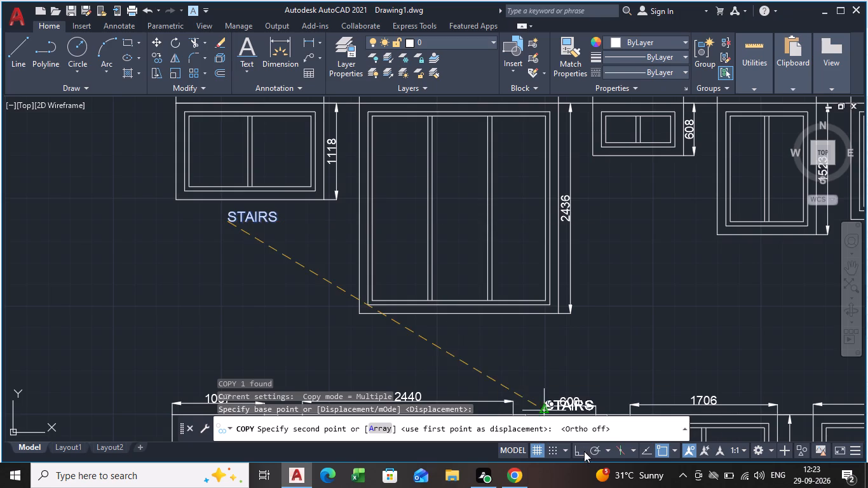
left_click(435, 336)
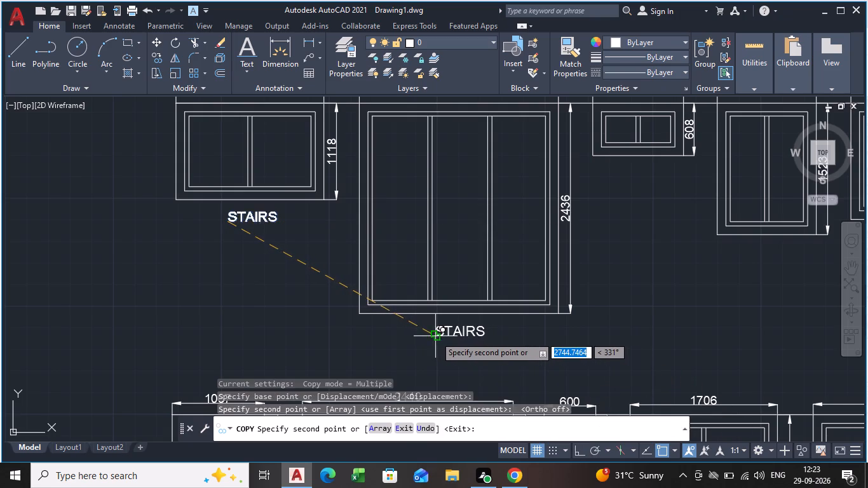
left_click(621, 179)
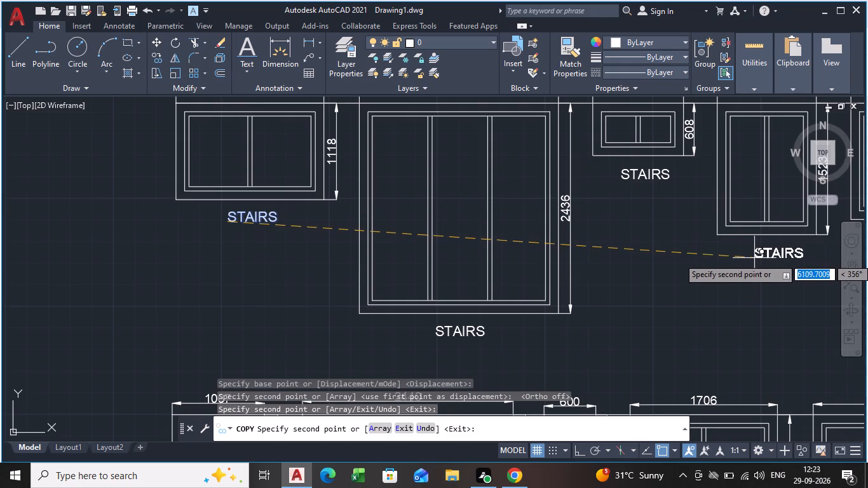
left_click(752, 257)
Place further STAIRS copies beneath the remaining upper-row windows: 1354, 600, both 944, 2040 and the final 600-wide one.
middle_click_drag(752, 257, 486, 263)
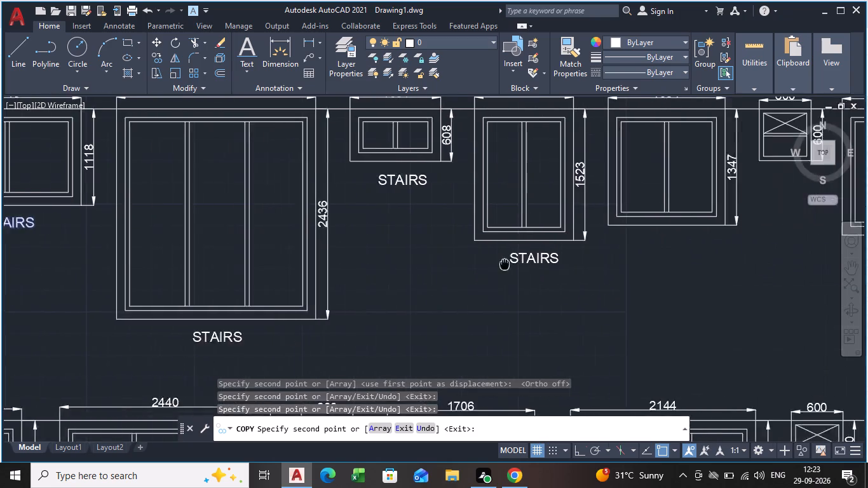
middle_click_drag(486, 263, 276, 269)
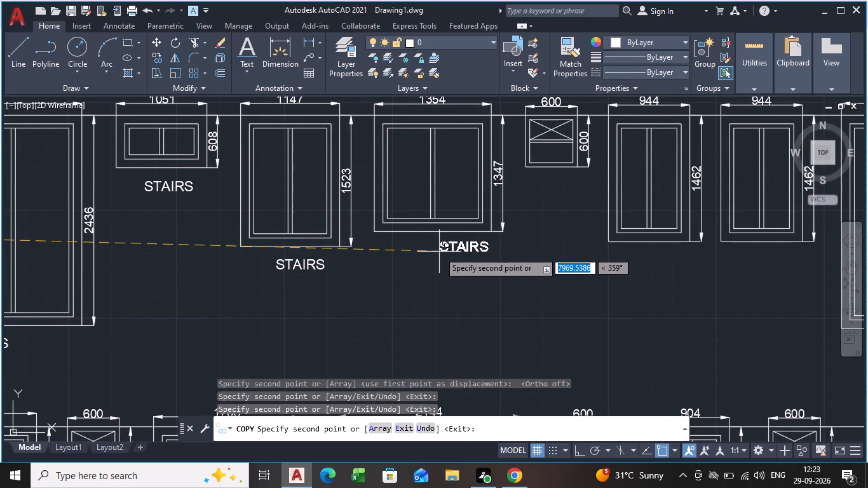
left_click(414, 253)
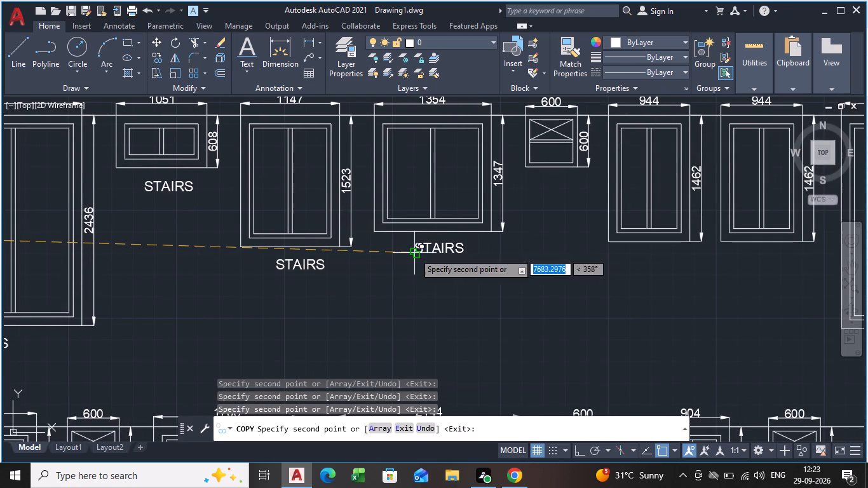
left_click(530, 185)
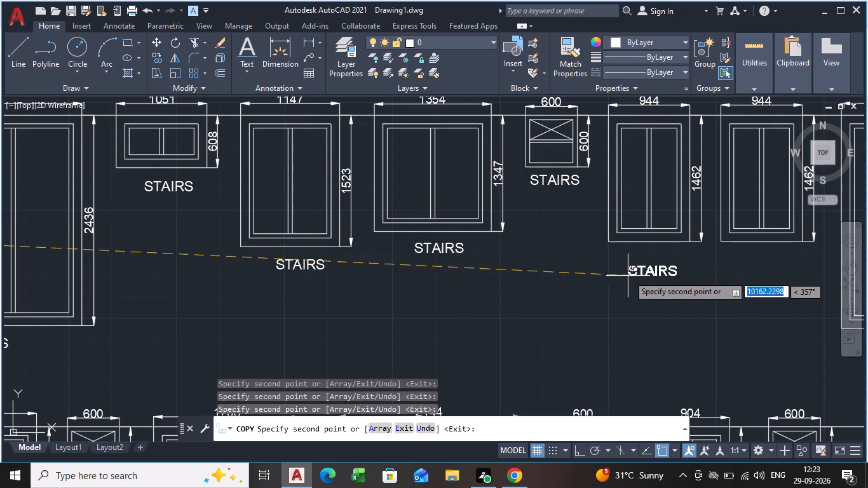
left_click(628, 262)
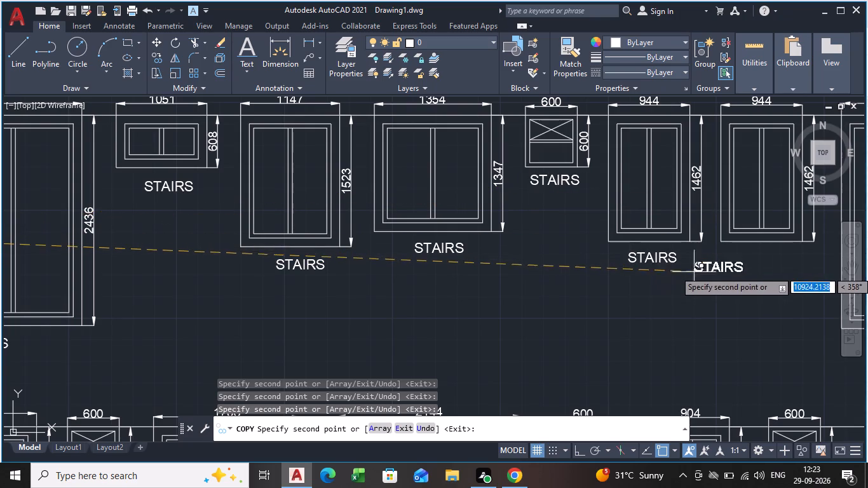
left_click(745, 262)
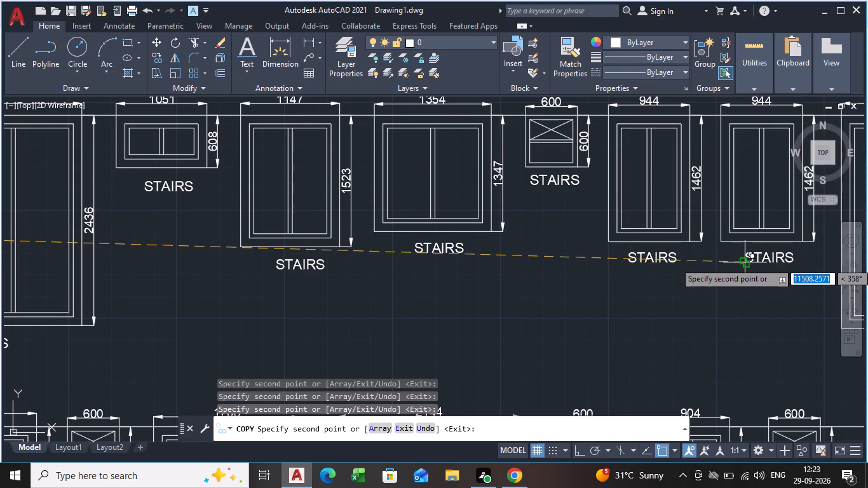
middle_click_drag(743, 262, 294, 193)
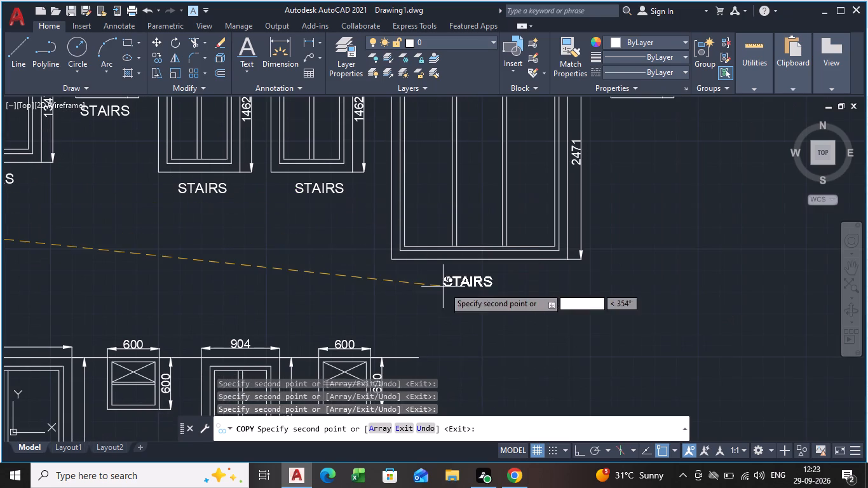
left_click(449, 287)
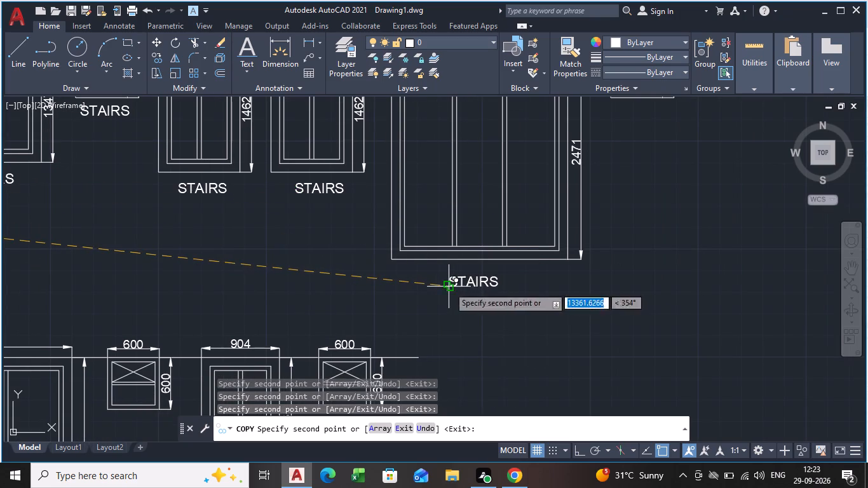
middle_click_drag(604, 193, 569, 325)
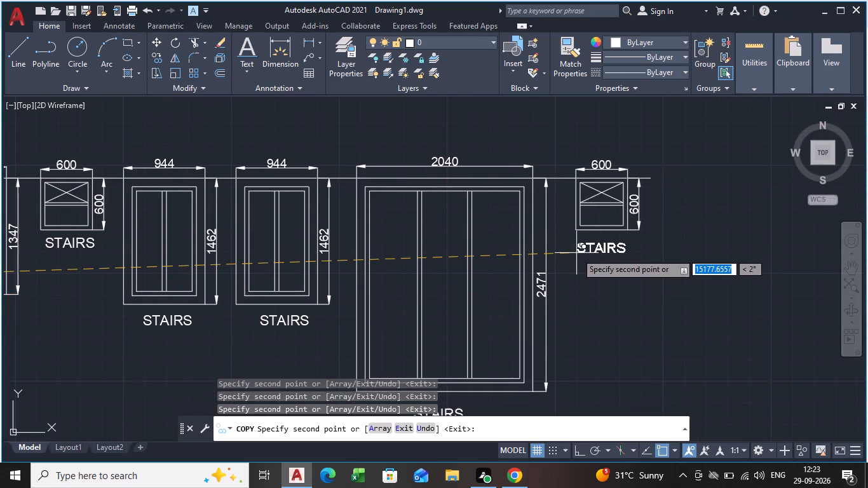
left_click(581, 253)
Continue copying STAIRS beneath the first four lower-row windows, 1067, 2440, 600 and 1706 wide.
scroll(627, 315, "down", 2)
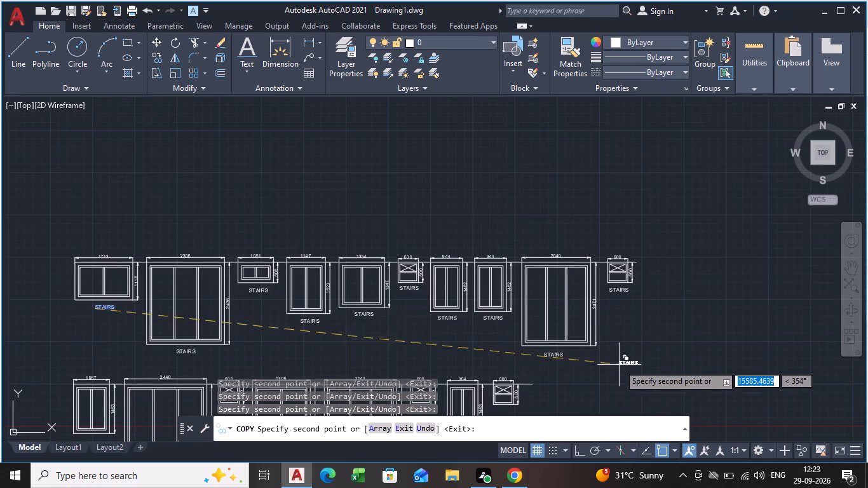
middle_click_drag(619, 365, 659, 158)
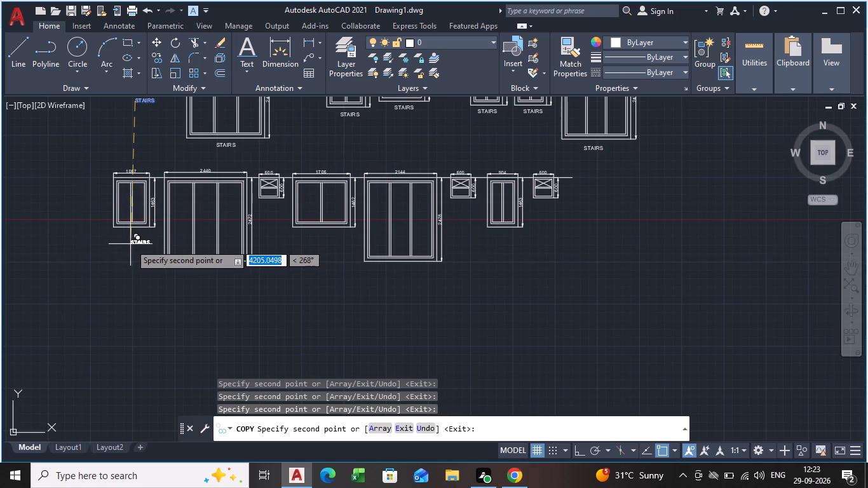
scroll(128, 243, "up", 2)
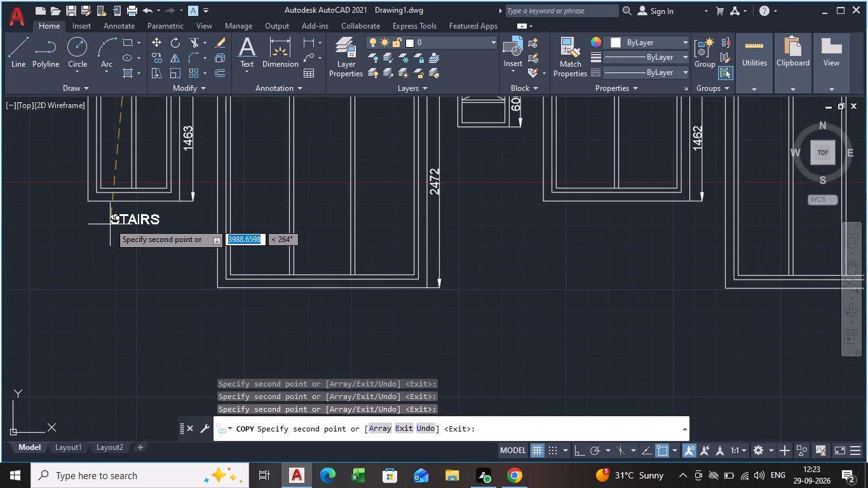
left_click(109, 223)
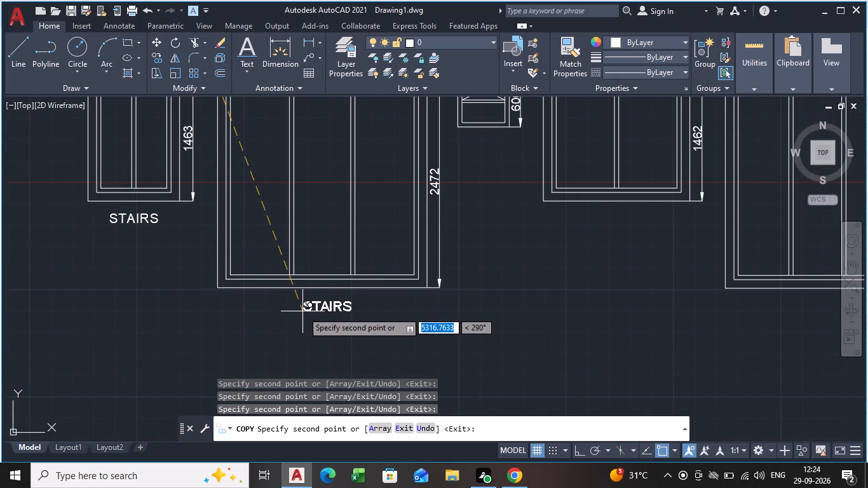
left_click(291, 309)
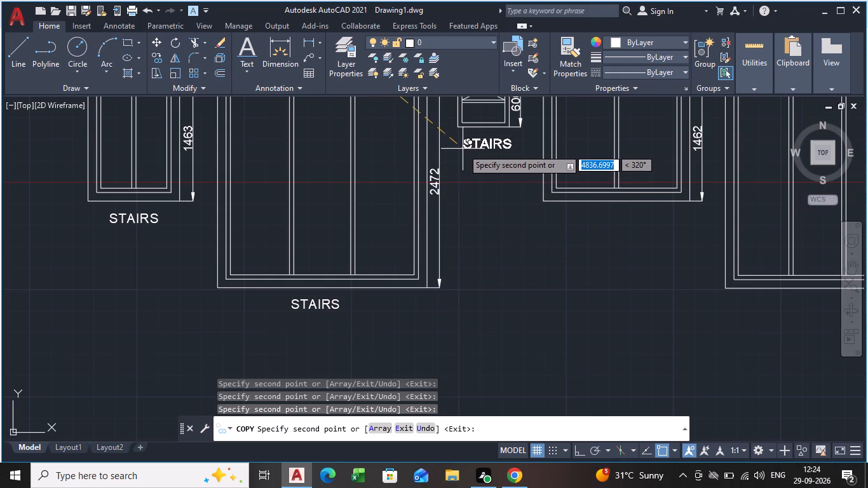
left_click(460, 145)
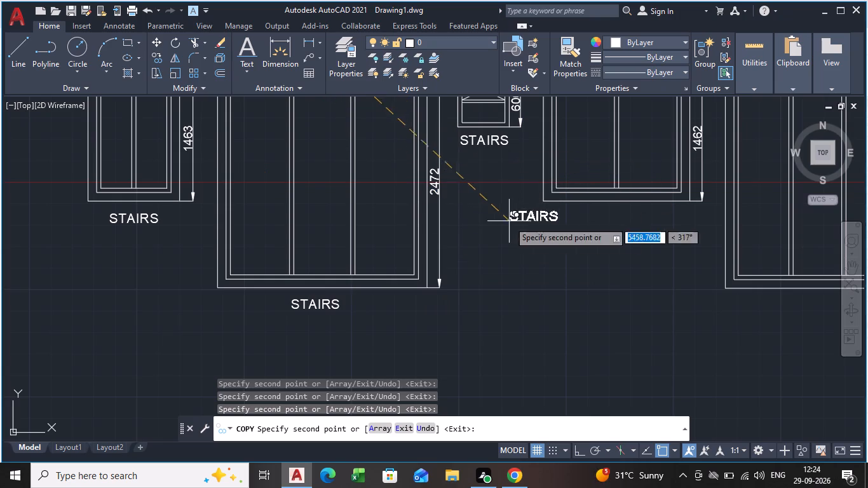
left_click(572, 227)
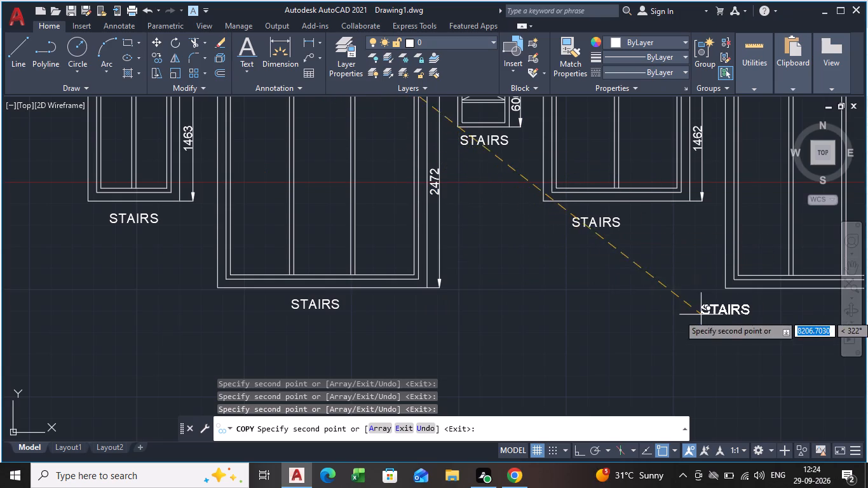
Place STAIRS copies beneath the last four lower-row windows, 2144, 600, 904 and 600 wide, and finish copying.
middle_click_drag(701, 315, 383, 287)
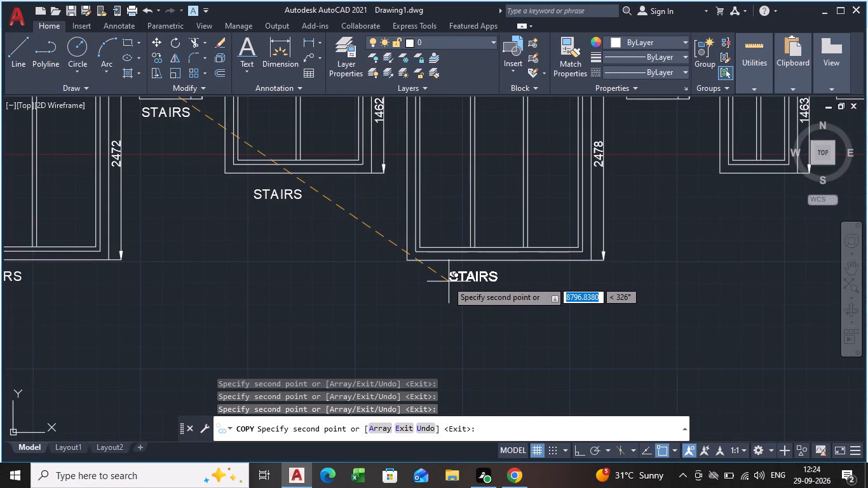
left_click(447, 281)
middle_click_drag(634, 170, 602, 233)
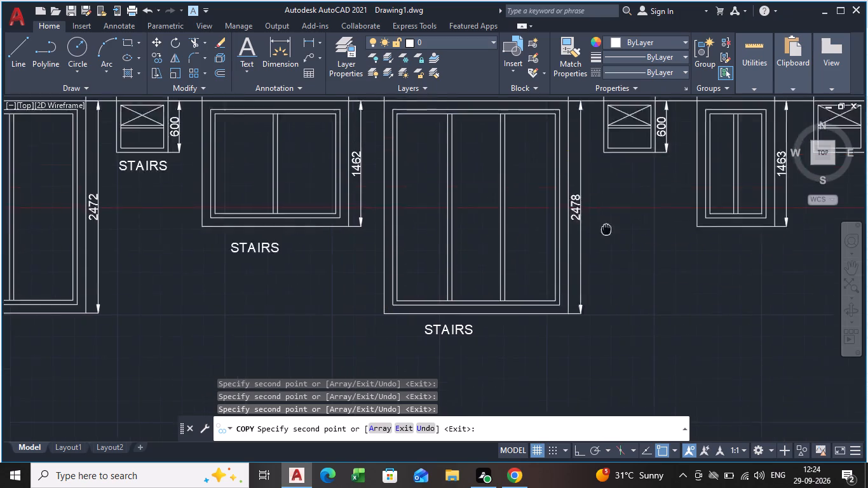
middle_click_drag(602, 233, 534, 257)
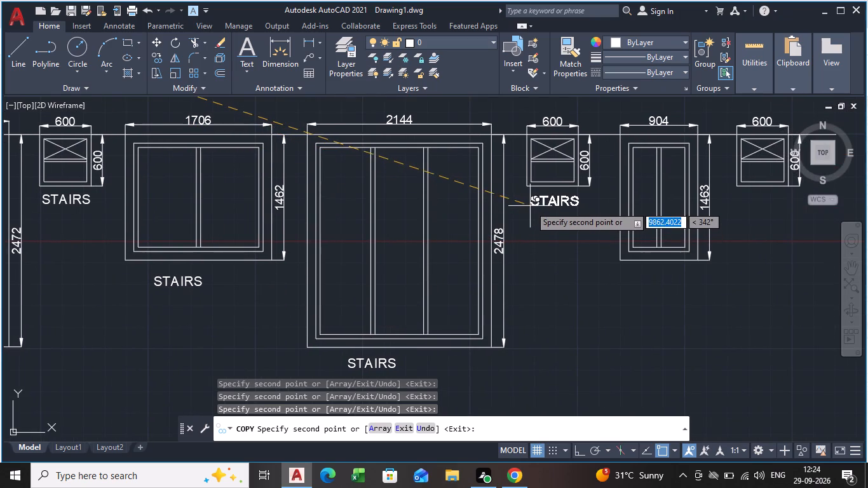
left_click(530, 208)
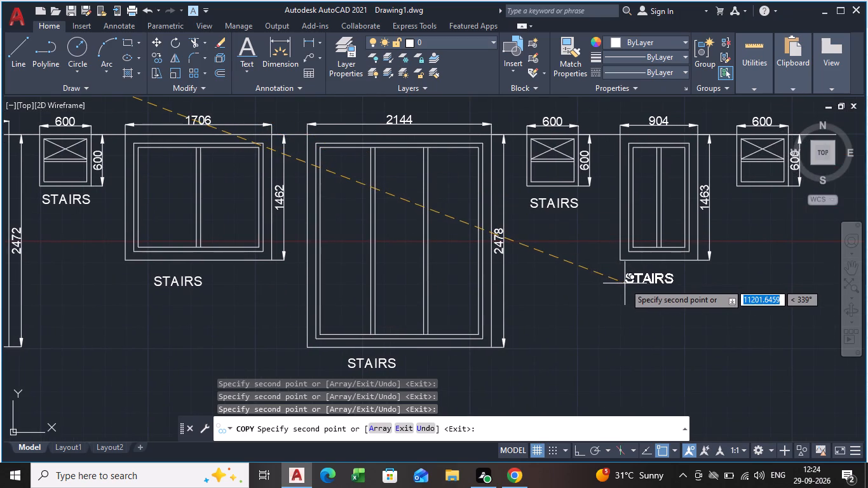
left_click(628, 281)
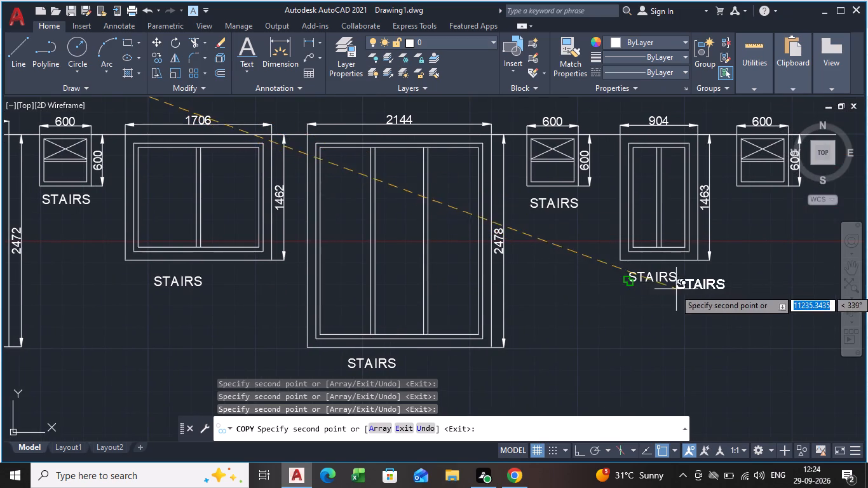
middle_click_drag(676, 289, 468, 331)
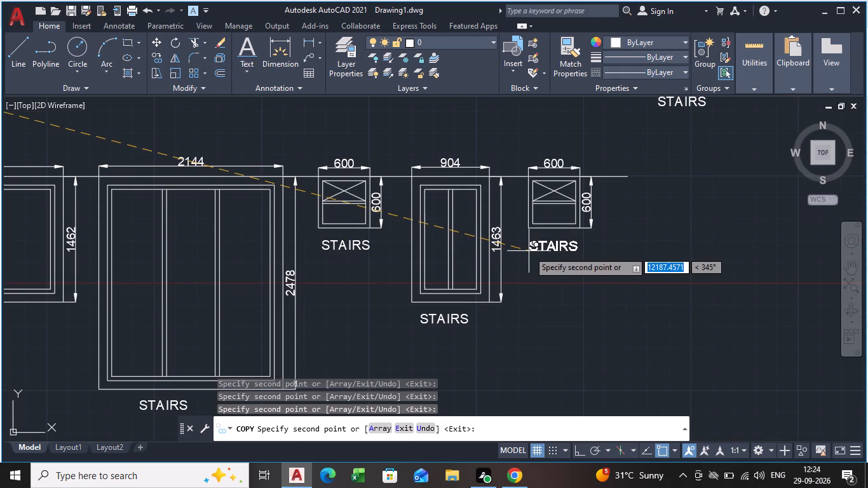
left_click(531, 251)
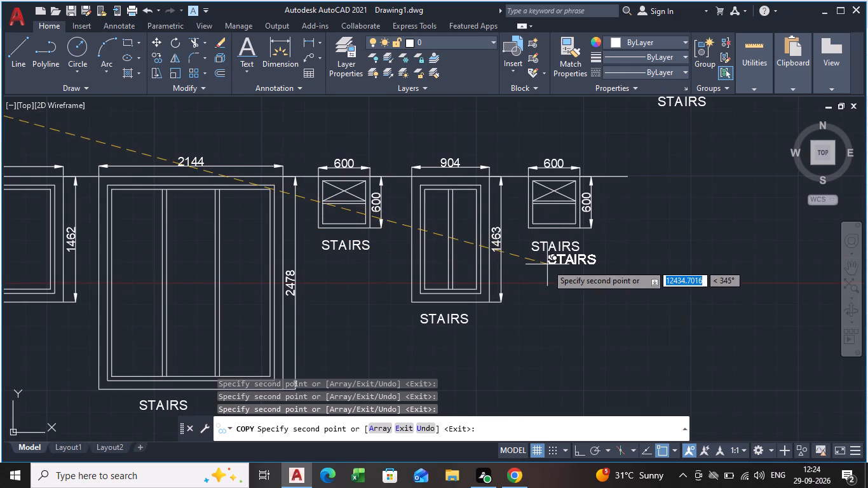
key("space")
Change the STAIRS label beneath the 2306-wide window to HALL.
scroll(283, 193, "down", 2)
middle_click_drag(185, 196, 328, 308)
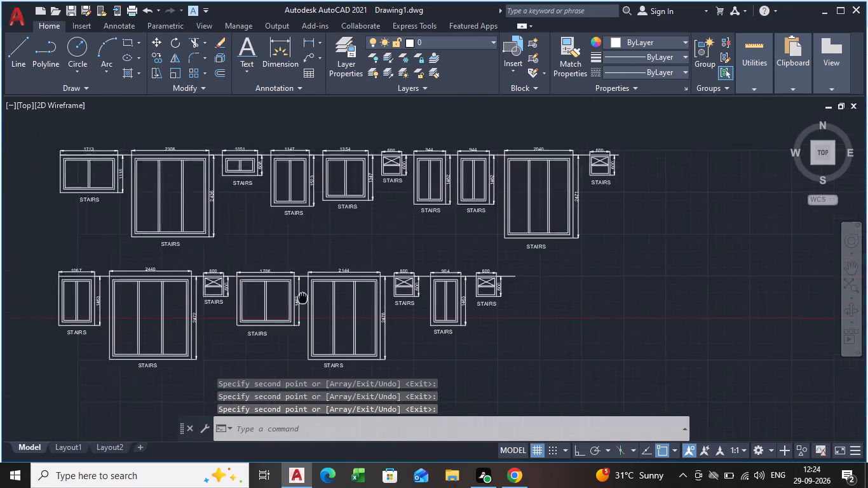
middle_click_drag(328, 308, 507, 332)
scroll(405, 307, "up", 4)
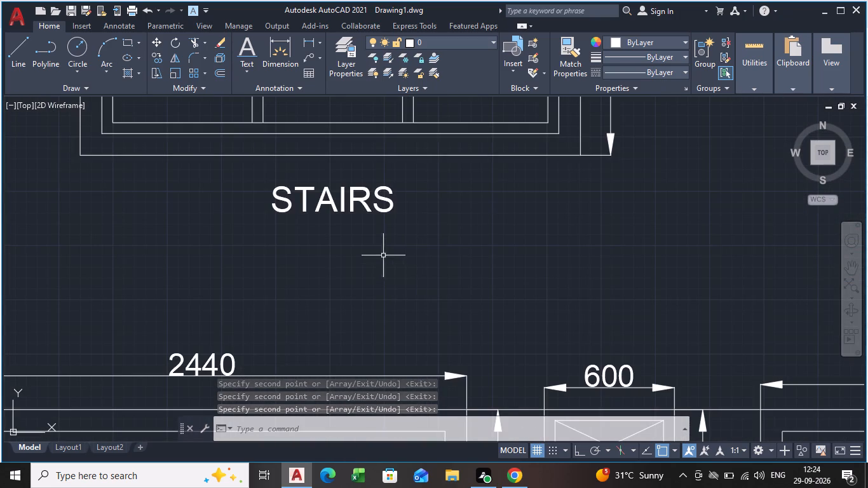
double_click(348, 198)
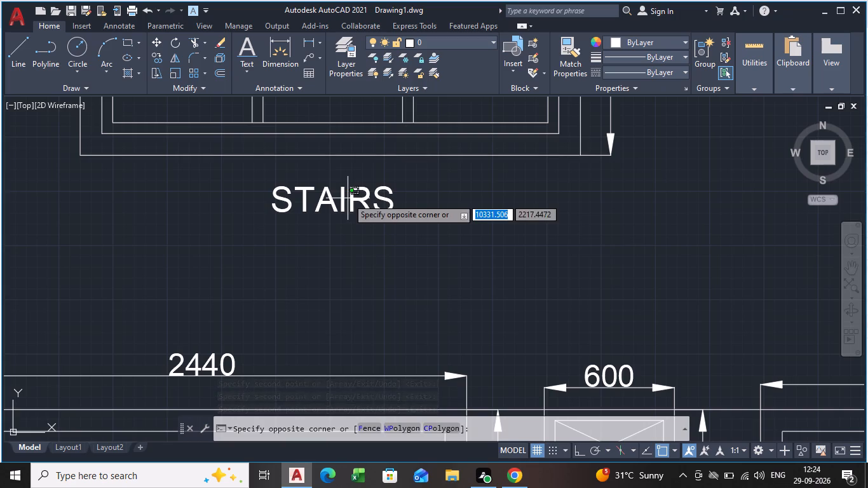
key("Escape")
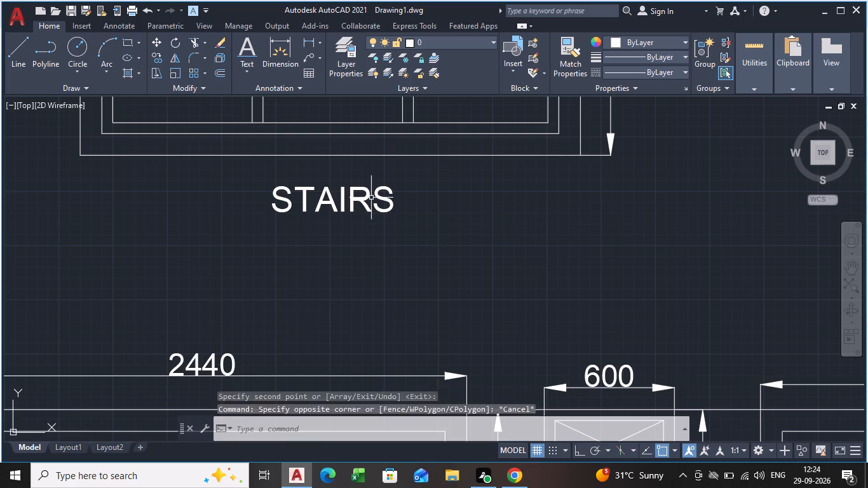
double_click(371, 198)
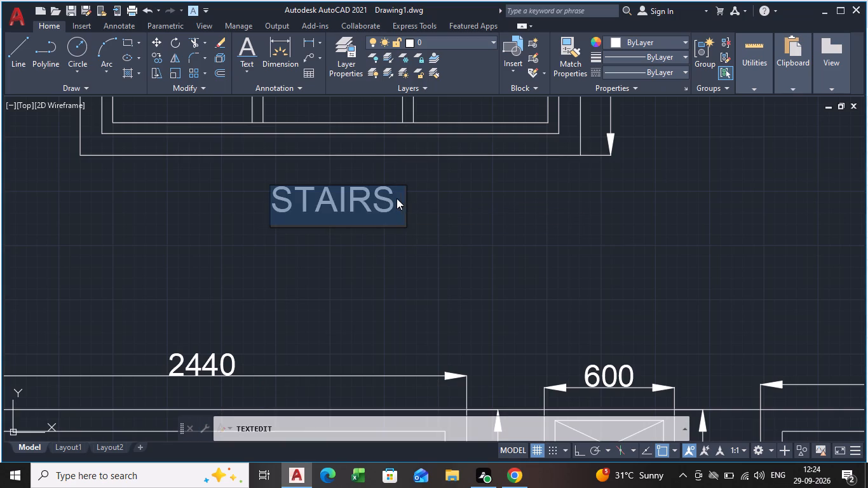
left_click(397, 198)
key("BackSpace")
key("BackSpace")
key("BackSpace")
key("BackSpace")
key("BackSpace")
key("BackSpace")
key("BackSpace")
key("BackSpace")
key("BackSpace")
key("BackSpace")
key("BackSpace")
key("BackSpace")
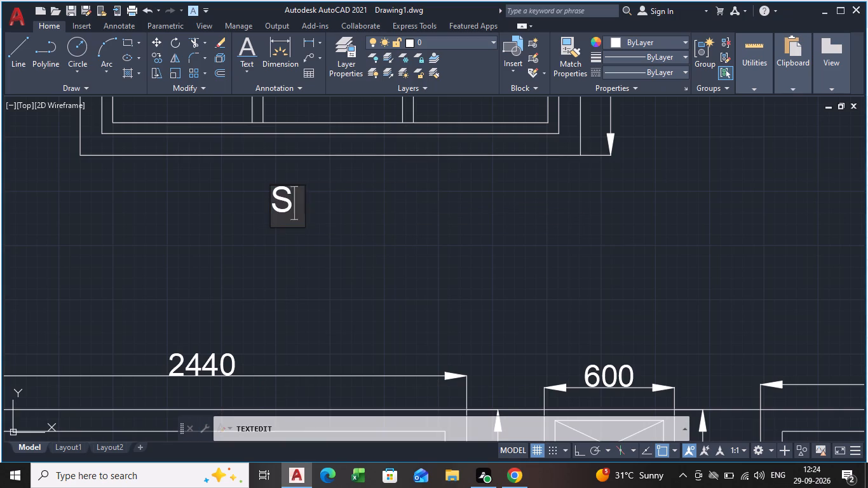
type("HALL")
key("space")
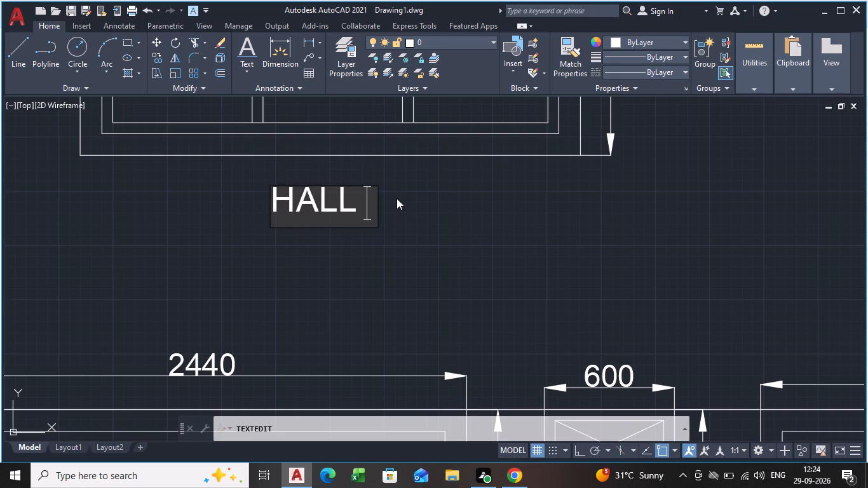
type("WIN")
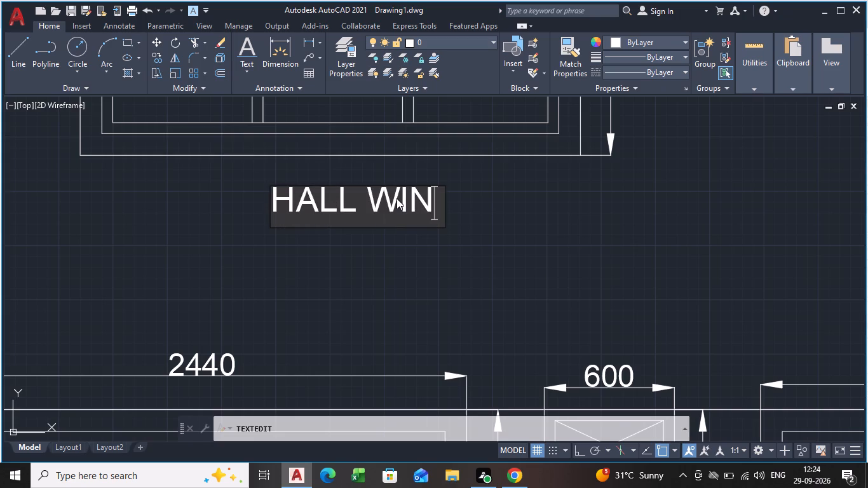
key("BackSpace")
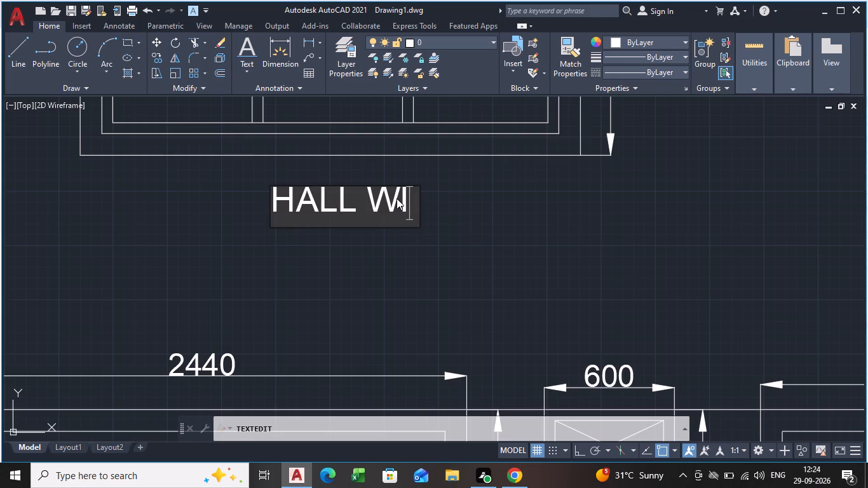
key("BackSpace")
key("BackSpace")
key("BackSpace")
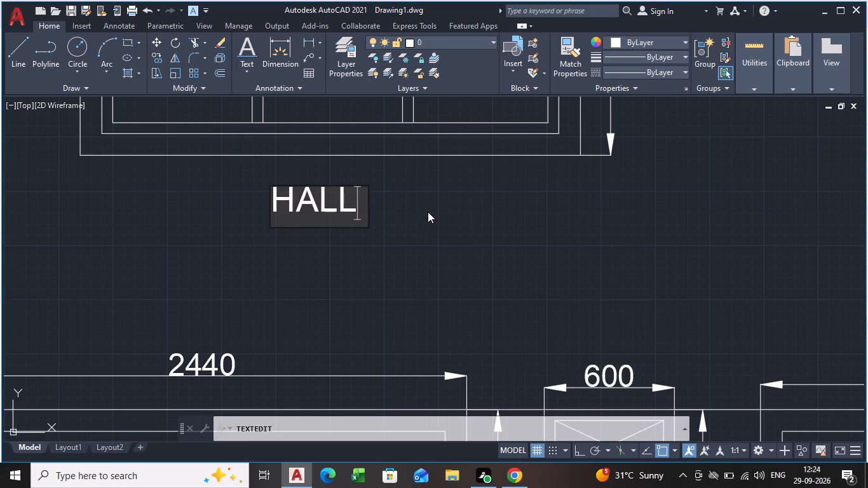
left_click(431, 219)
key("Escape")
Change the STAIRS label beneath the 1051-wide window to POOJA VENTILATOR.
middle_click_drag(529, 221, 472, 265)
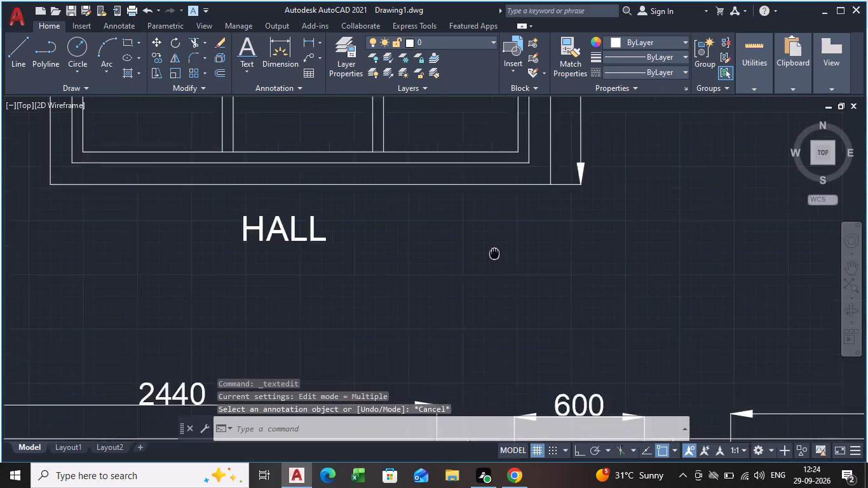
middle_click_drag(472, 265, 245, 353)
scroll(244, 350, "down", 3)
scroll(314, 248, "up", 2)
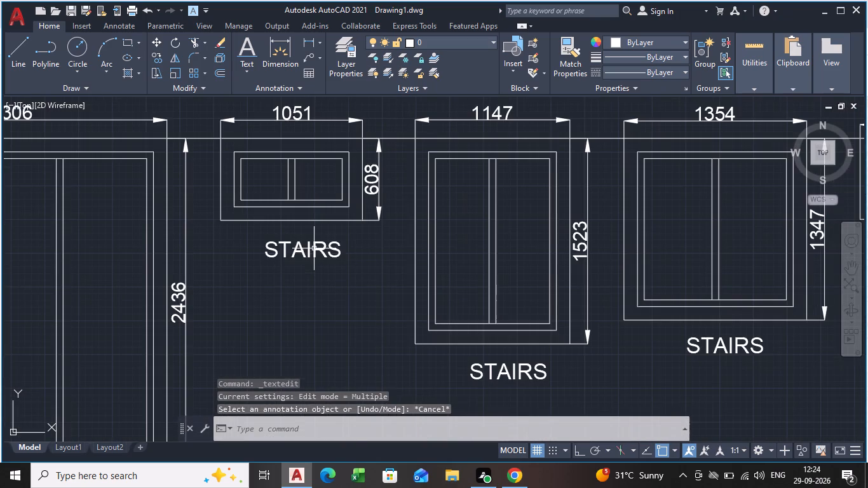
double_click(314, 250)
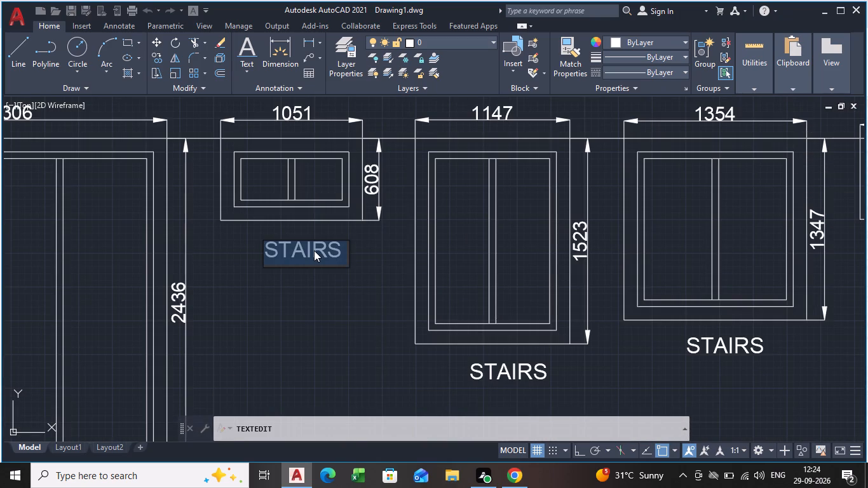
key("BackSpace")
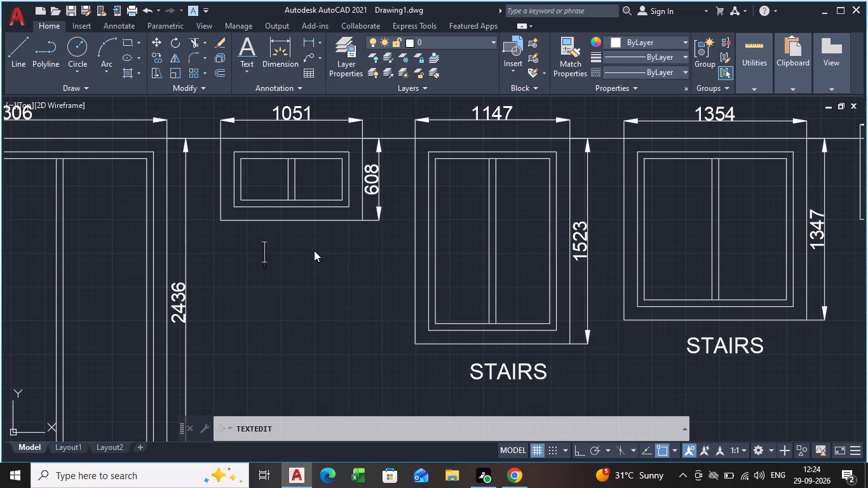
type("POOJA")
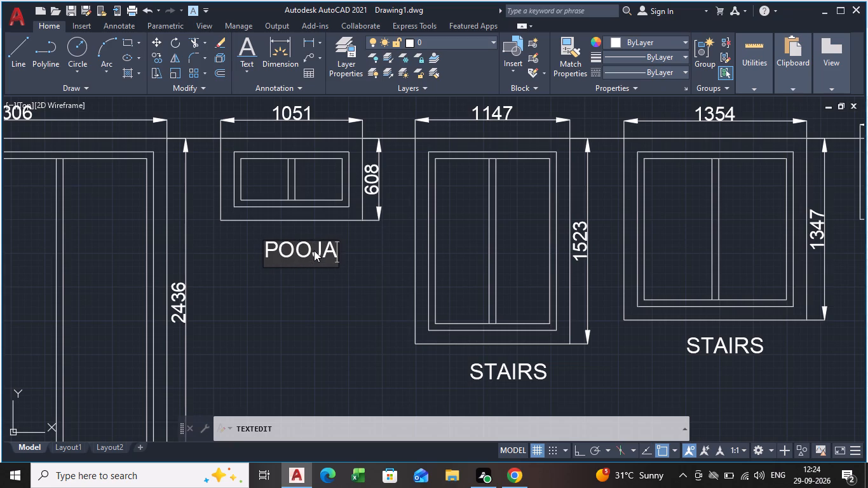
key("space")
type("VENT")
type("IL")
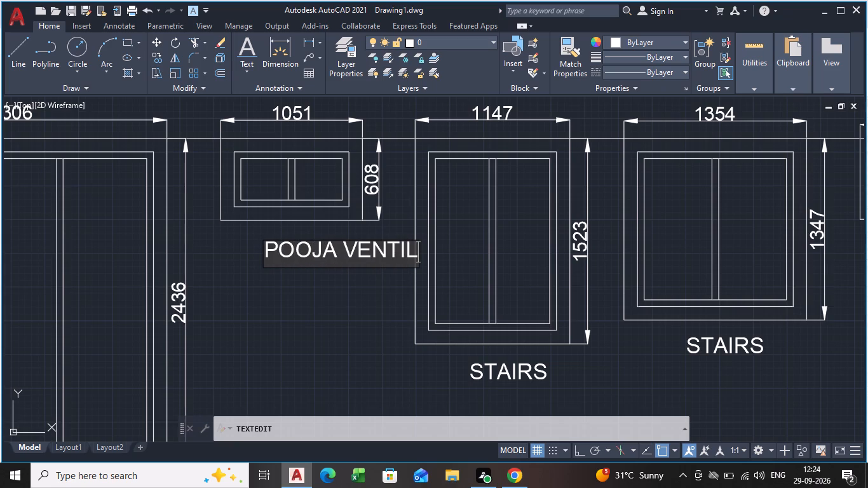
type("ATOR")
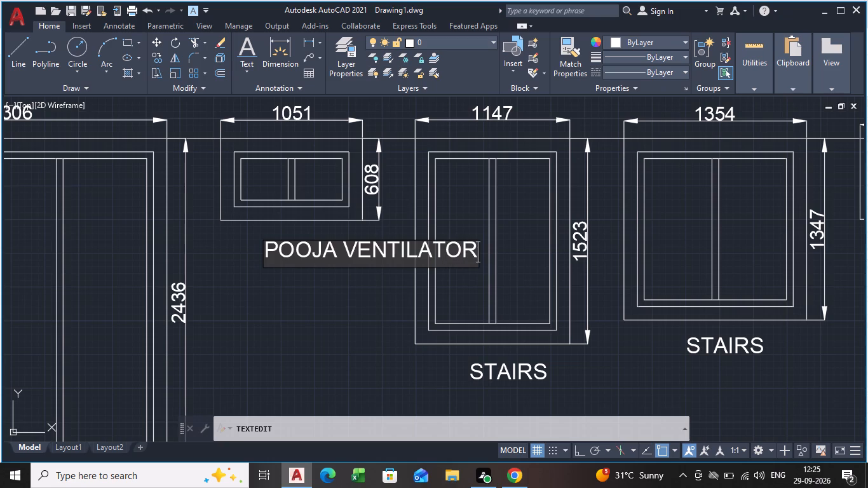
left_click(328, 290)
key("Escape")
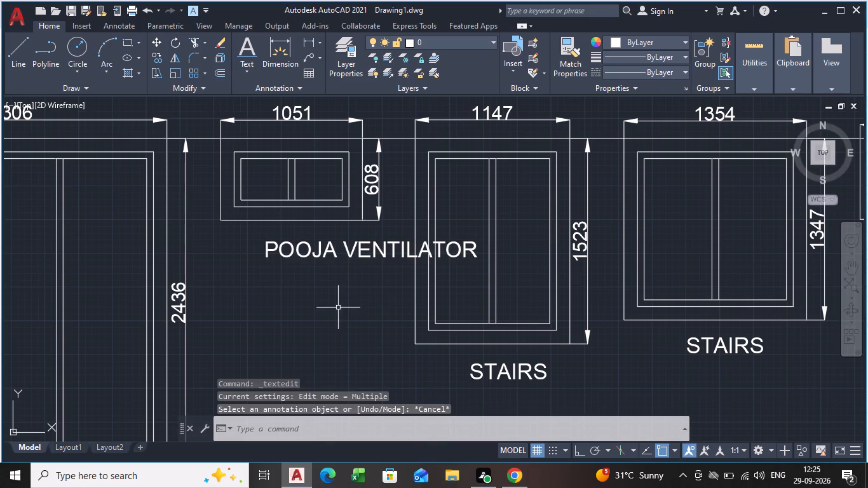
Move the POOJA VENTILATOR label back beneath the 1051-wide window, clear of the neighbouring 1147-wide window.
left_click(344, 248)
left_click_drag(347, 248, 270, 239)
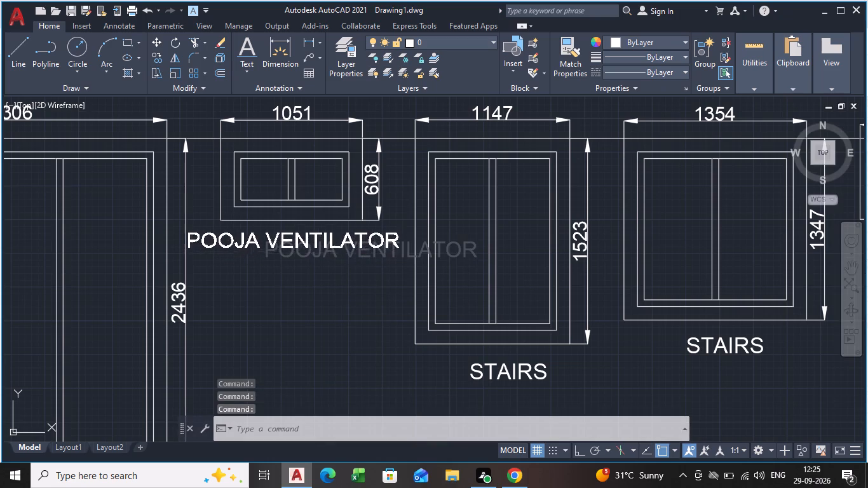
left_click_drag(270, 239, 276, 239)
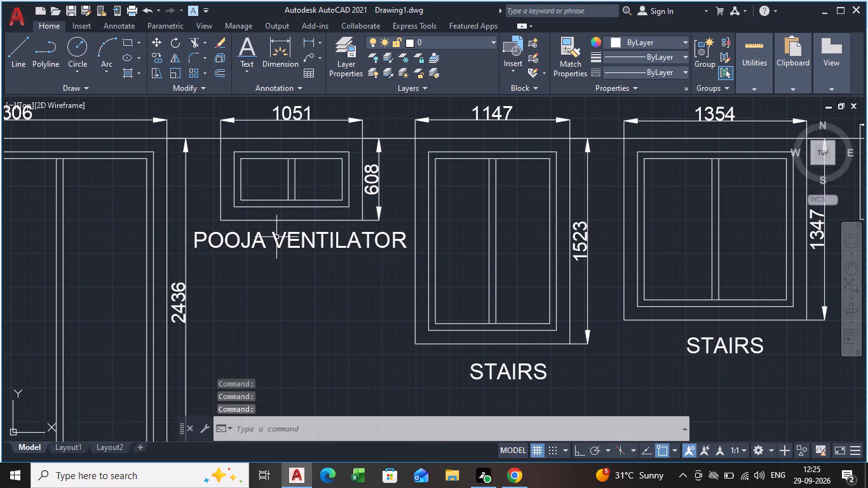
Scale the POOJA VENTILATOR label down to about 0.67 of its size, using its start point as the base.
scroll(309, 262, "down", 2)
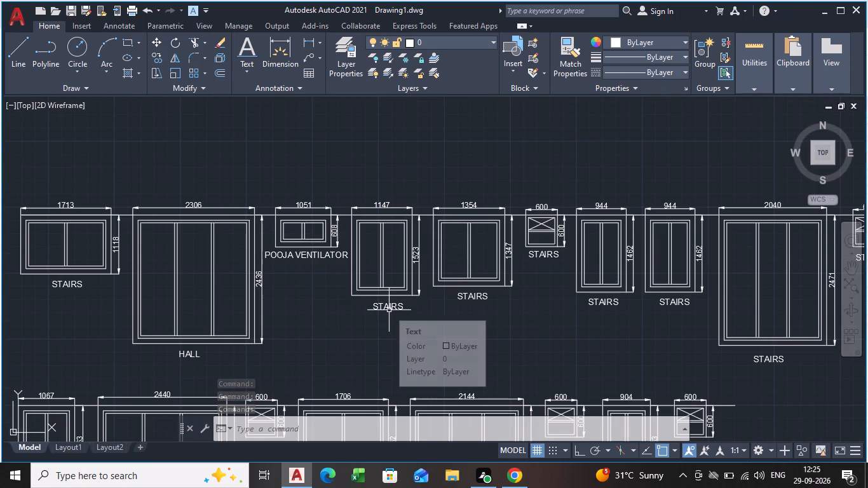
left_click(343, 255)
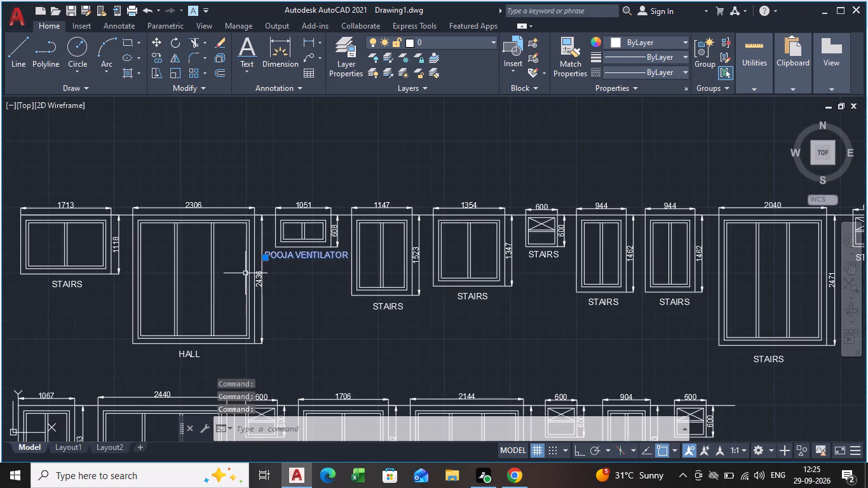
type("SC")
key("Return")
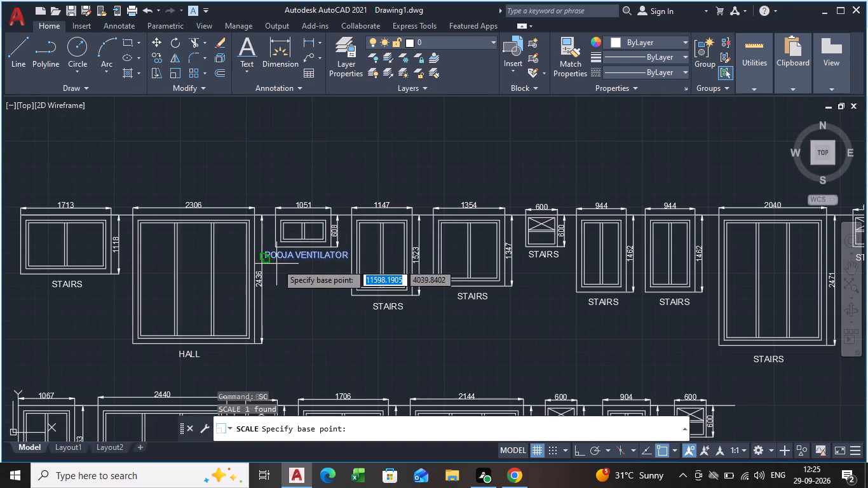
left_click(268, 257)
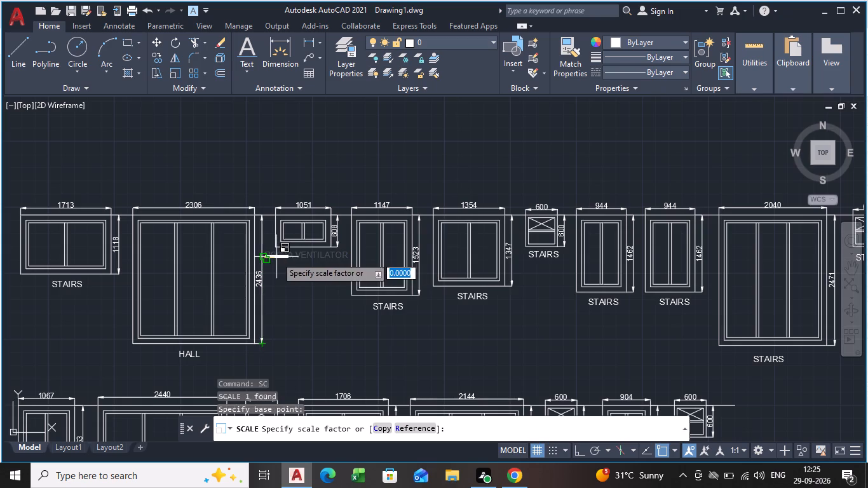
scroll(290, 258, "up", 4)
left_click(291, 258)
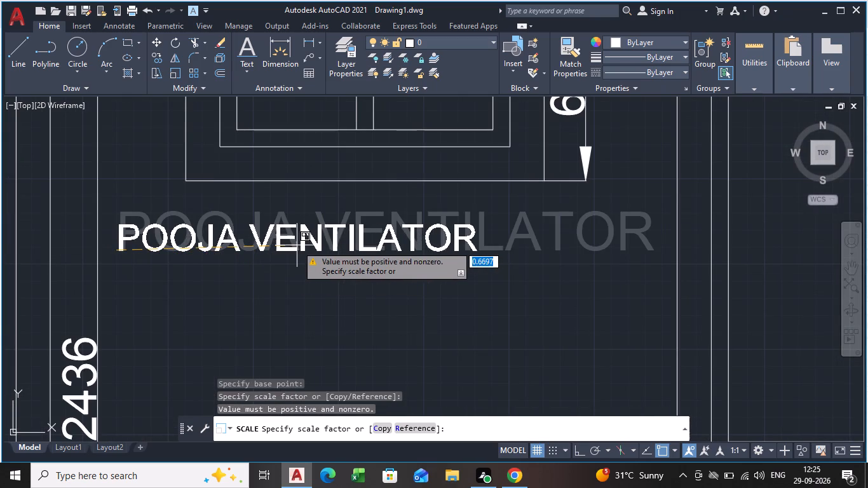
left_click(297, 245)
Reposition the reduced POOJA VENTILATOR label so it sits centred just beneath the 1051-wide window.
left_click(297, 242)
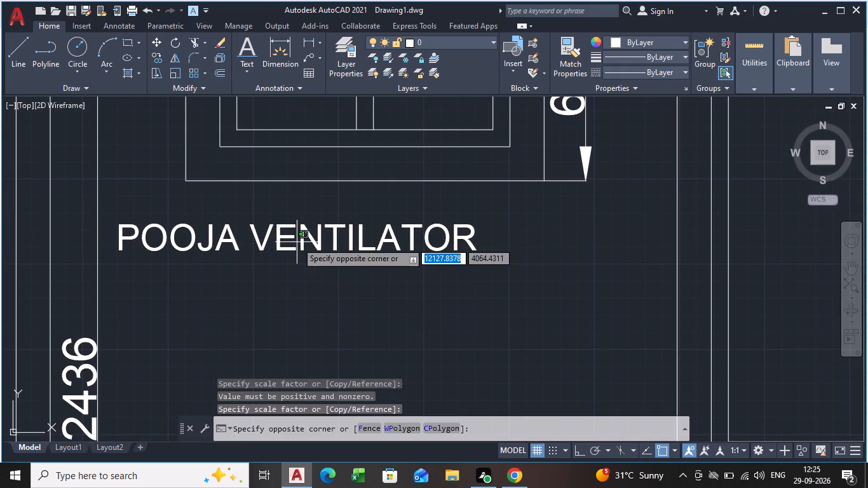
left_click(302, 243)
left_click(302, 243)
left_click(302, 236)
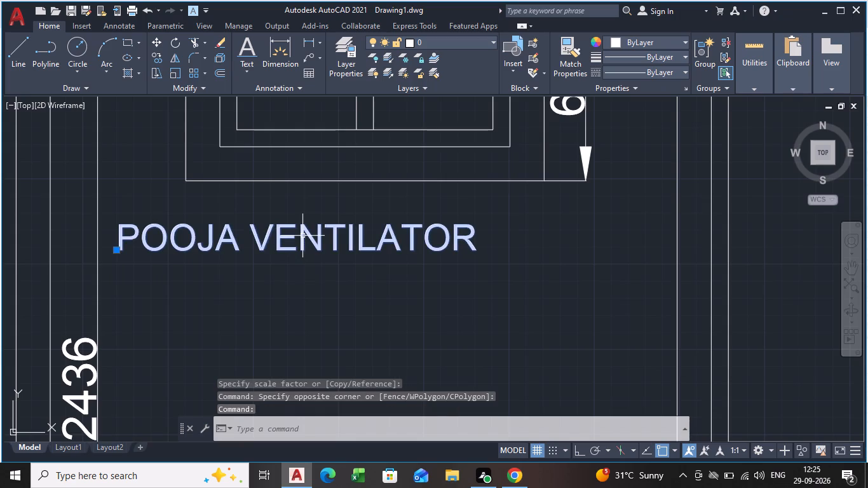
left_click_drag(302, 236, 386, 225)
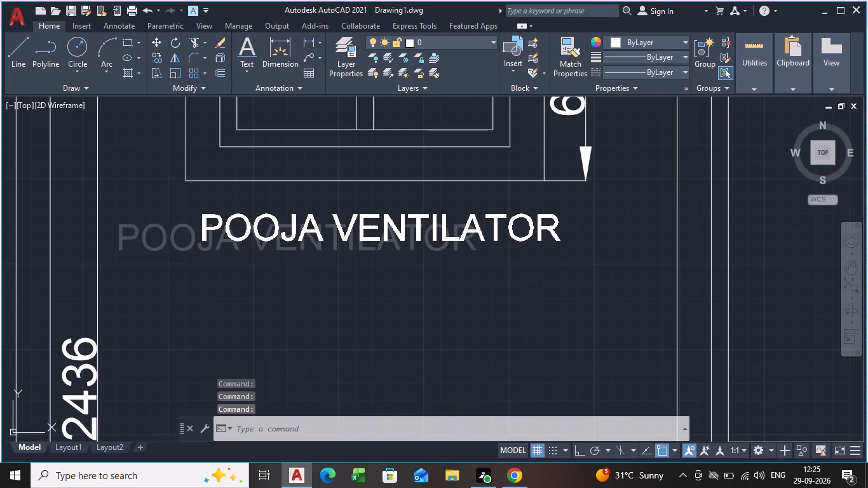
left_click_drag(386, 225, 374, 220)
Change the STAIRS label beneath the 1147-wide window to KITCHEN.
scroll(408, 271, "down", 3)
middle_click_drag(437, 358, 315, 291)
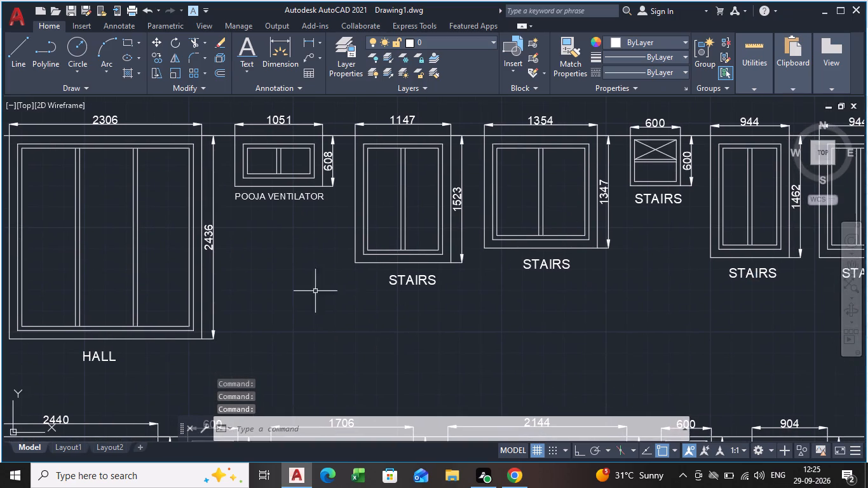
scroll(409, 288, "up", 3)
double_click(410, 260)
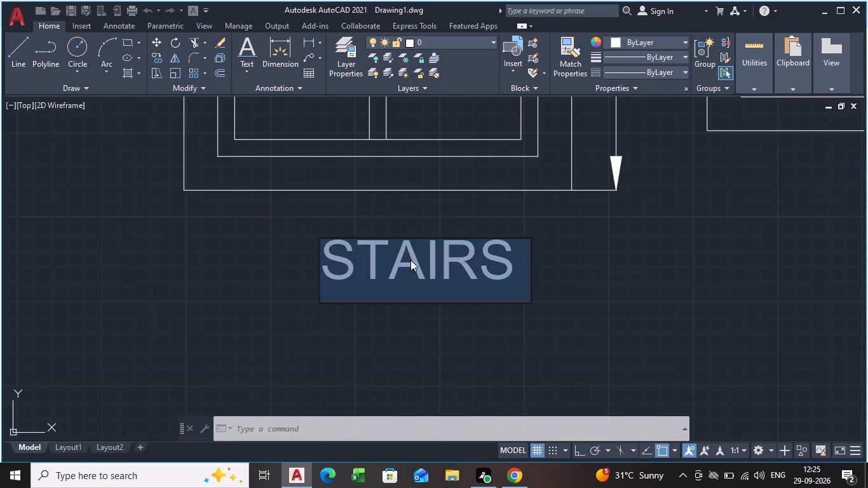
key("BackSpace")
type("KITCH")
type("EN")
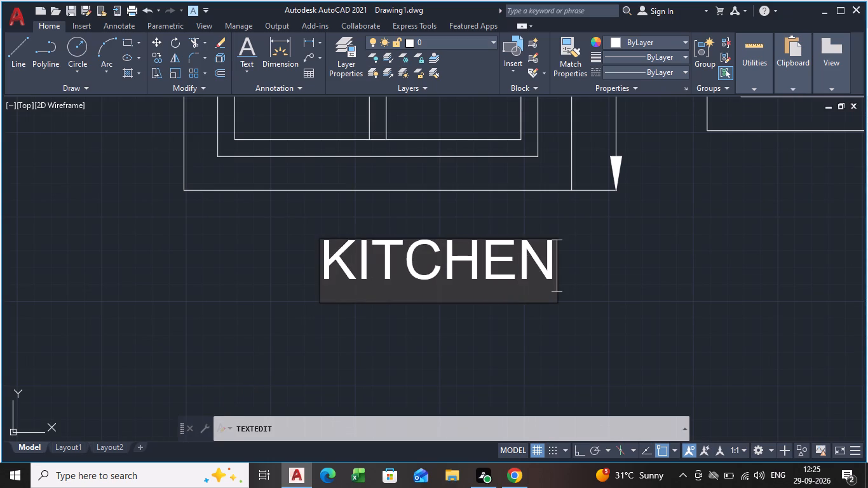
left_click(628, 313)
key("Escape")
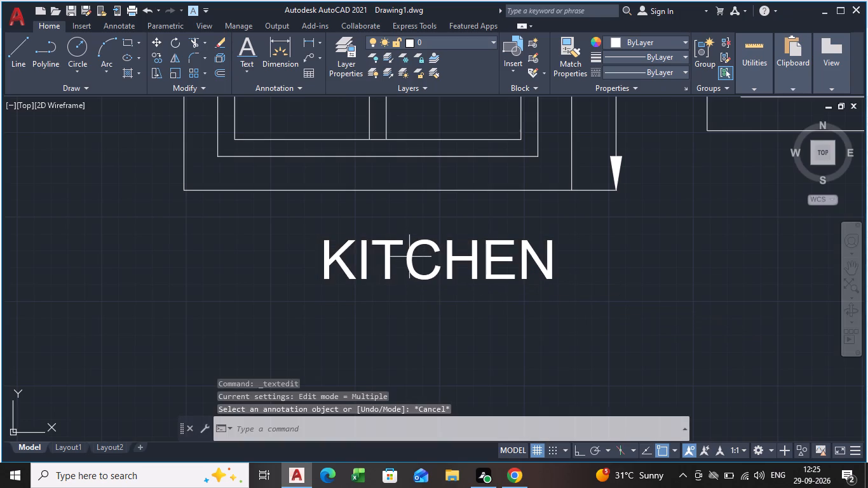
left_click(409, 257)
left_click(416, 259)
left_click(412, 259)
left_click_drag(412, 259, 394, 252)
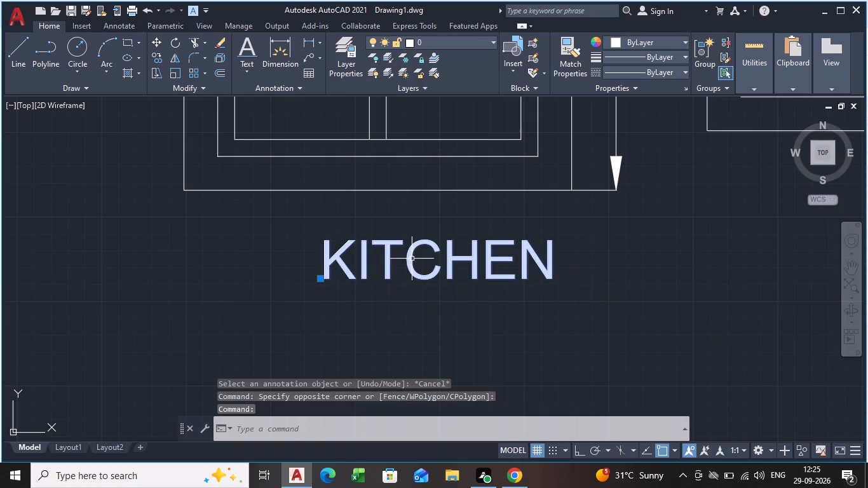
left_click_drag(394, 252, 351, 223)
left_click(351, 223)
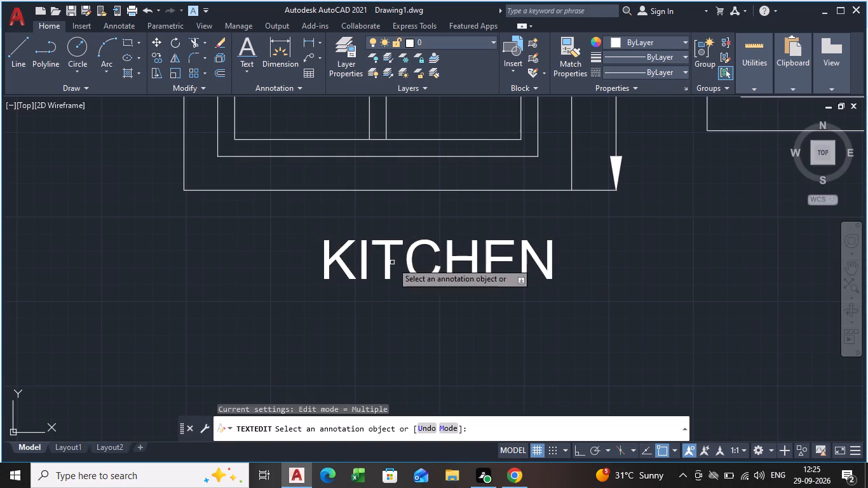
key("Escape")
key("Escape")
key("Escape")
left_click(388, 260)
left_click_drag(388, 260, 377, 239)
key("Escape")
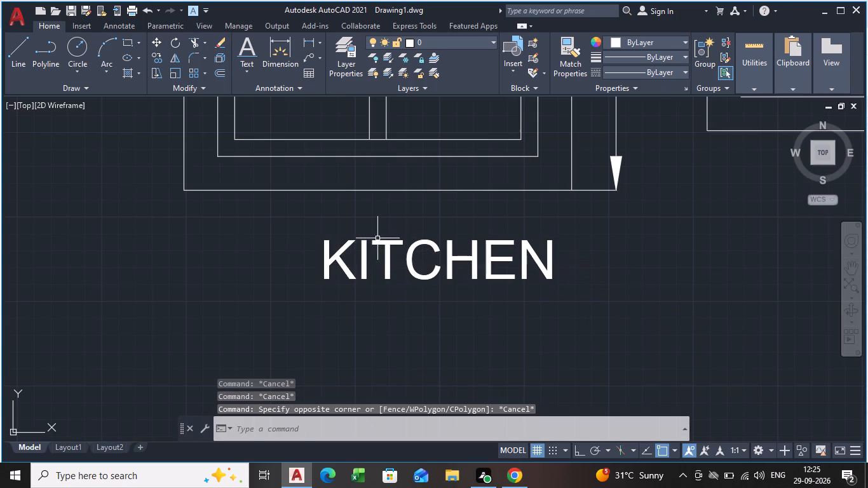
Reposition the KITCHEN label so it sits roughly centred beneath the 1147-wide window, with a small gap under the frame.
left_click(383, 245)
left_click_drag(384, 245, 360, 219)
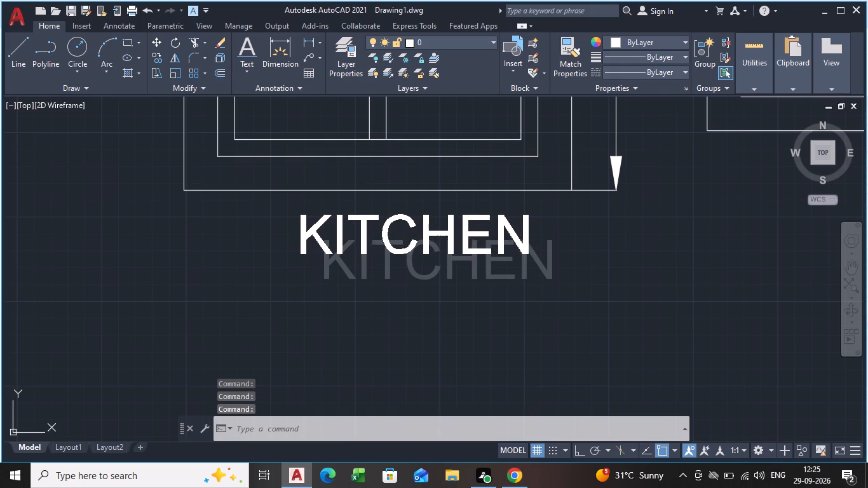
left_click_drag(360, 219, 336, 218)
scroll(485, 259, "down", 1)
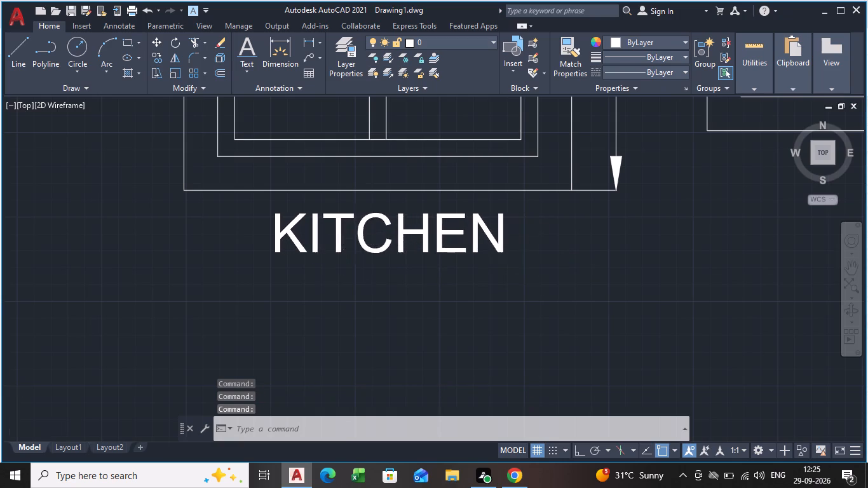
scroll(485, 259, "down", 2)
middle_click_drag(538, 270, 437, 262)
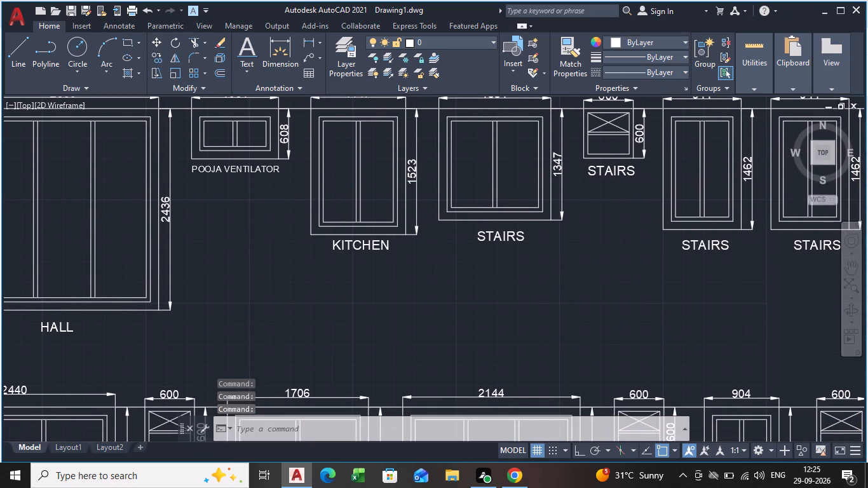
scroll(363, 250, "up", 3)
double_click(360, 229)
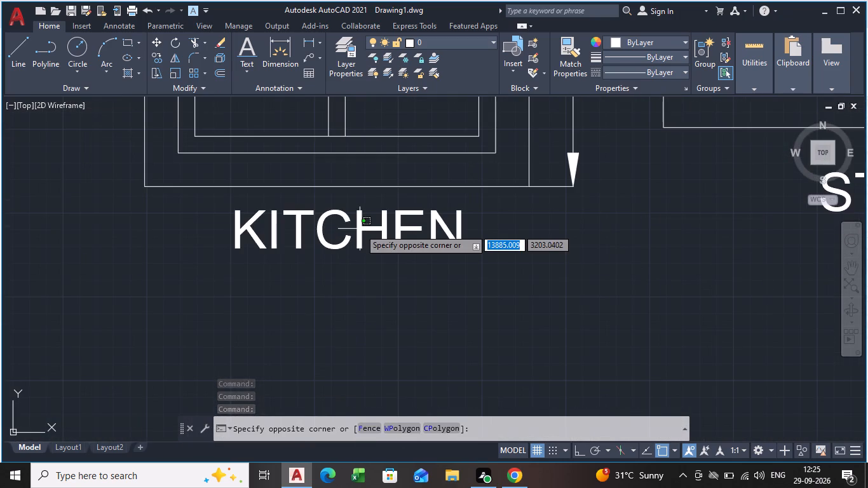
left_click(407, 233)
left_click(373, 229)
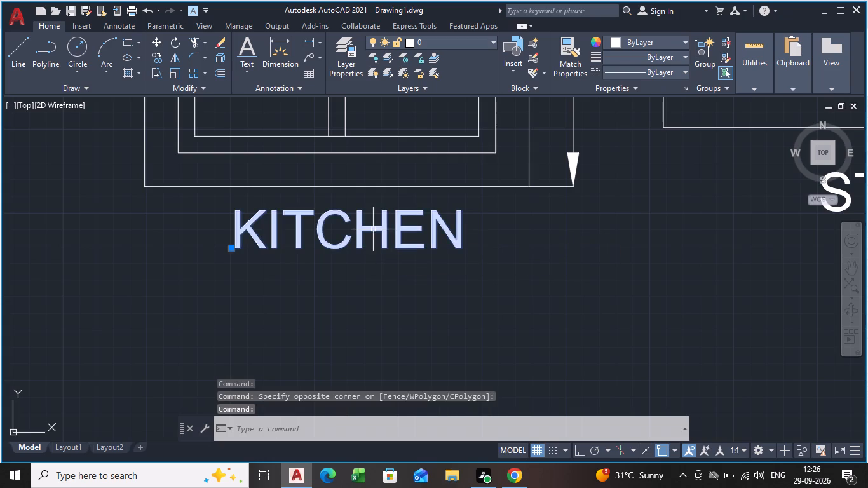
left_click_drag(373, 229, 373, 247)
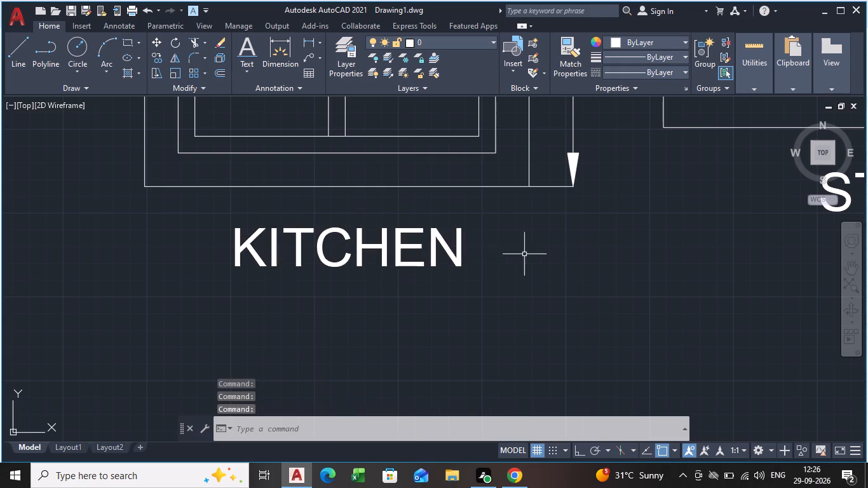
Change the STAIRS label beneath the 1354-wide window to UTILITY.
scroll(524, 254, "down", 3)
middle_click_drag(560, 252, 304, 262)
scroll(363, 248, "up", 2)
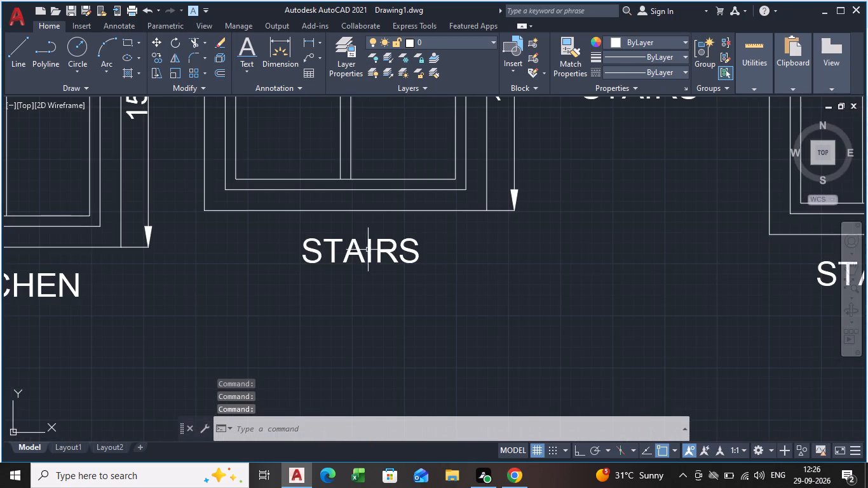
double_click(369, 250)
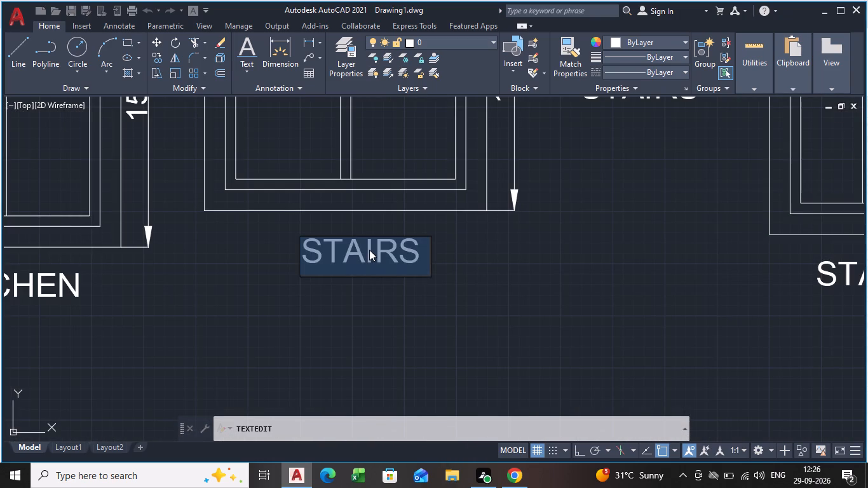
key("BackSpace")
type("UTILITY")
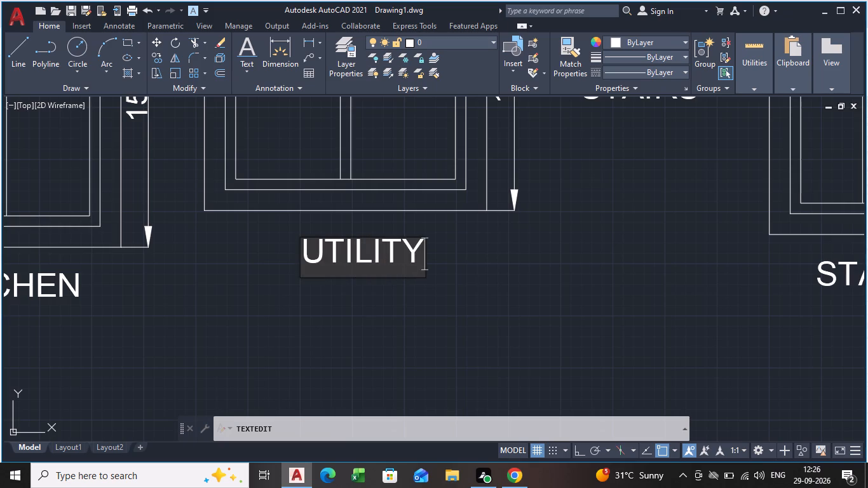
left_click(508, 301)
key("Escape")
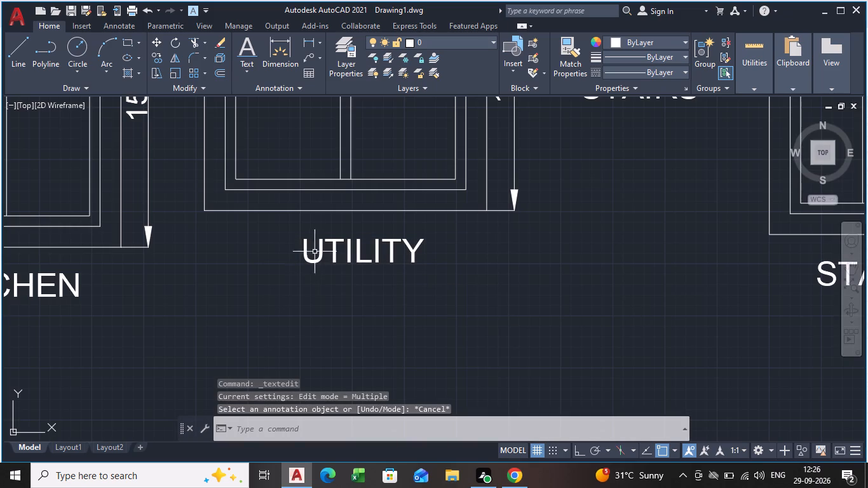
Shift the UTILITY label slightly left and up so it sits centred beneath the 1354-wide window.
scroll(504, 278, "down", 2)
middle_click_drag(597, 299, 513, 302)
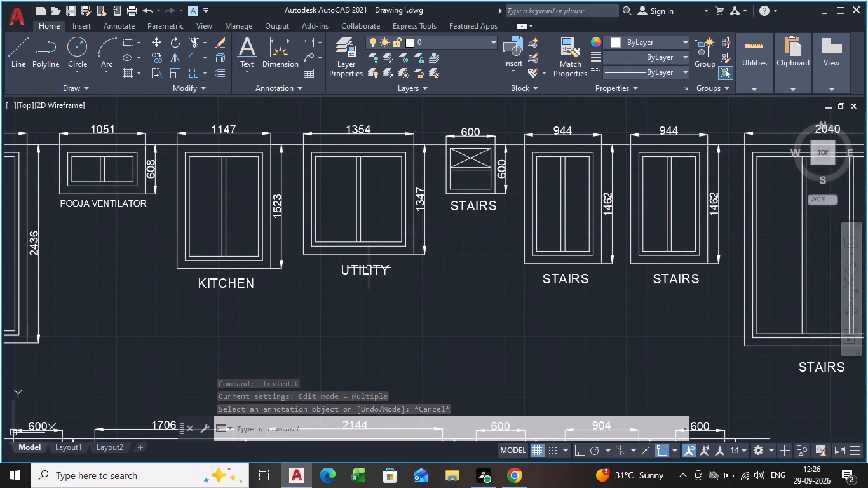
scroll(369, 268, "up", 3)
left_click(343, 275)
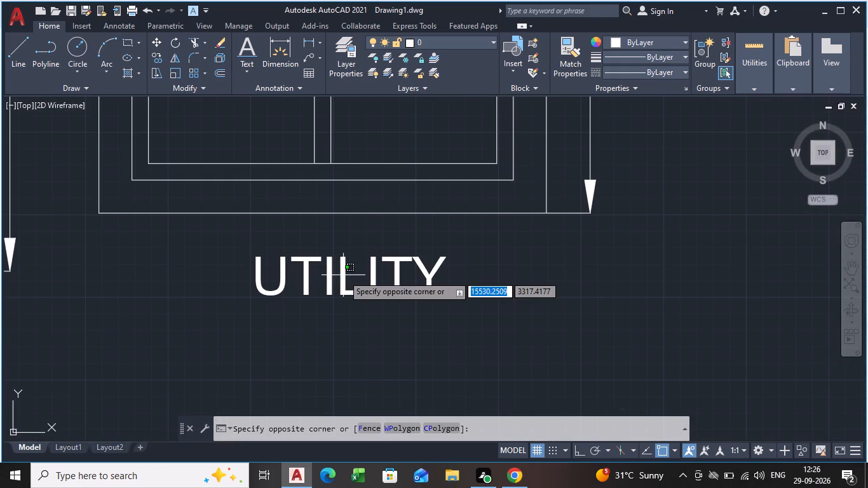
left_click(343, 275)
left_click(344, 280)
left_click_drag(344, 280, 325, 268)
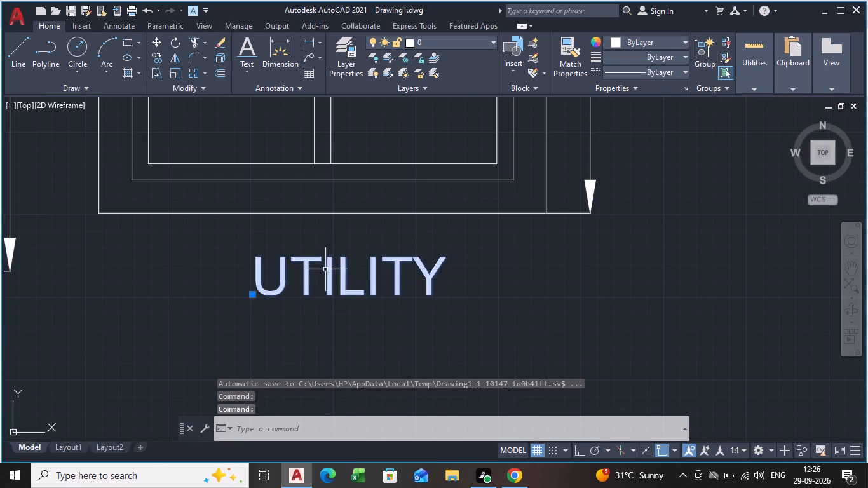
left_click_drag(325, 268, 280, 247)
left_click_drag(344, 276, 321, 257)
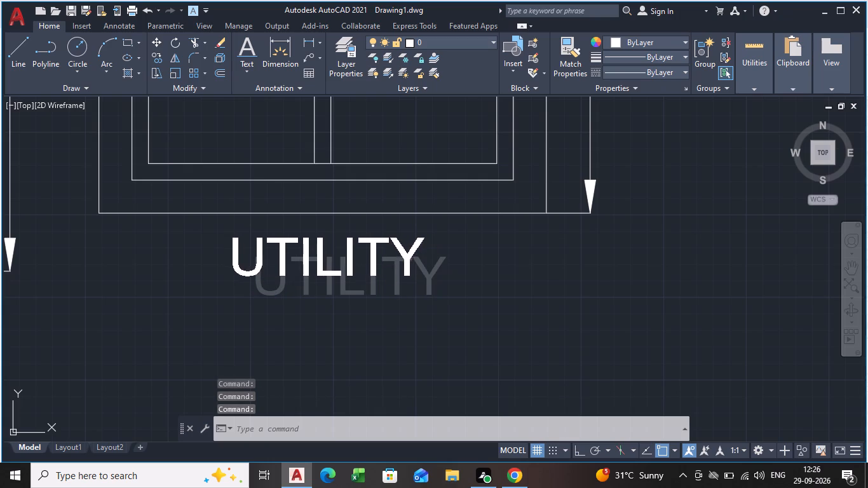
left_click_drag(321, 257, 322, 269)
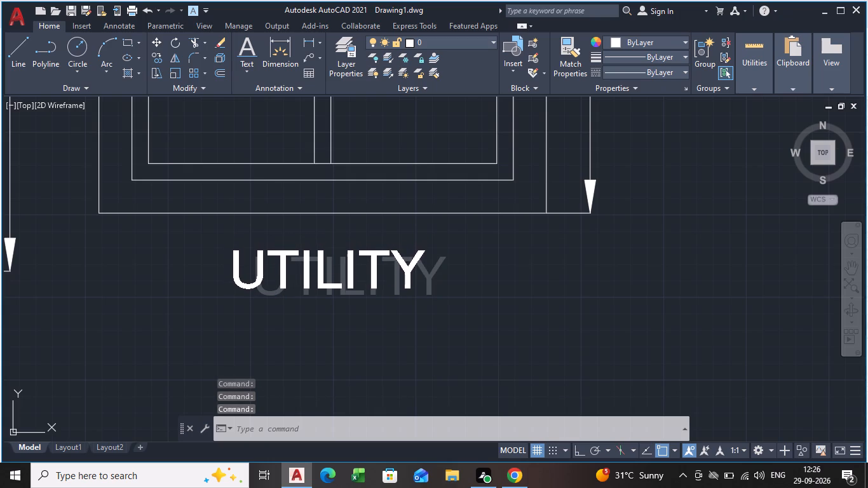
left_click_drag(322, 269, 325, 269)
Change the STAIRS label beneath the 600-wide window beside the UTILITY window to TOILET.
scroll(441, 290, "down", 3)
middle_click_drag(528, 309, 440, 311)
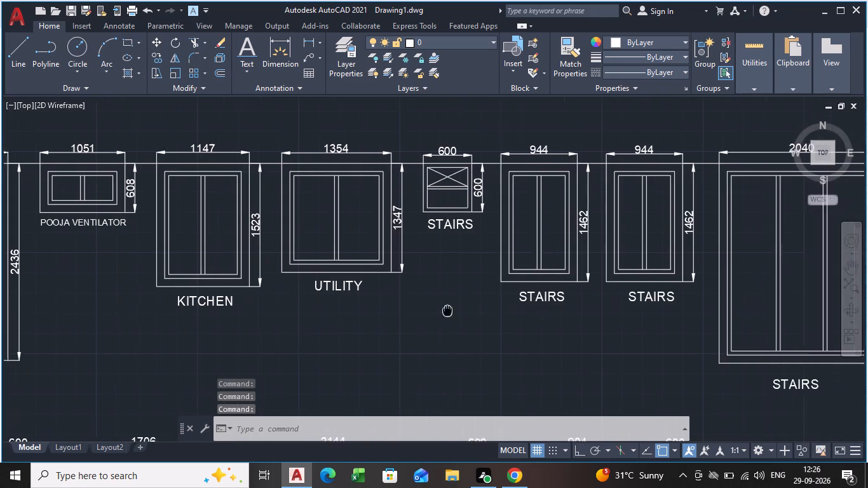
middle_click_drag(440, 311, 404, 311)
scroll(410, 226, "up", 1)
double_click(410, 225)
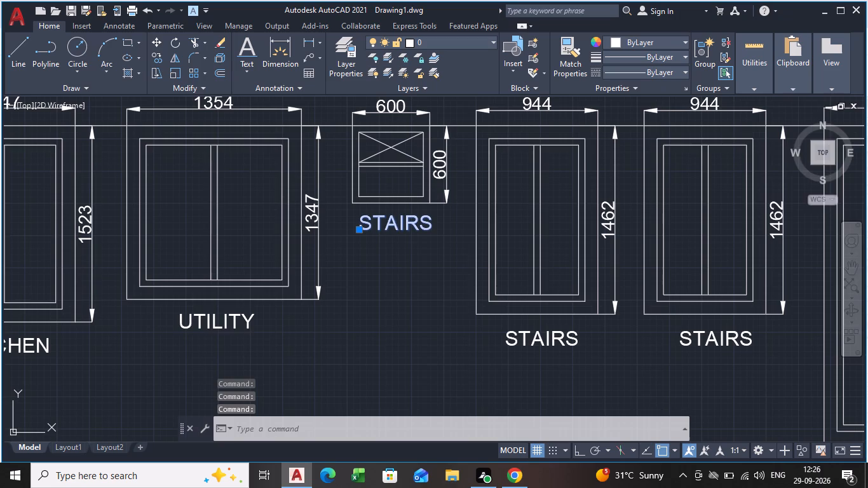
key("BackSpace")
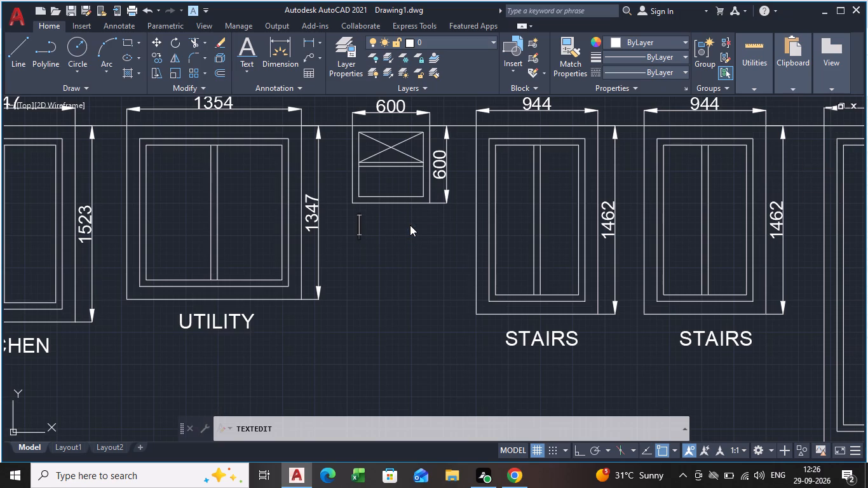
type("TILO")
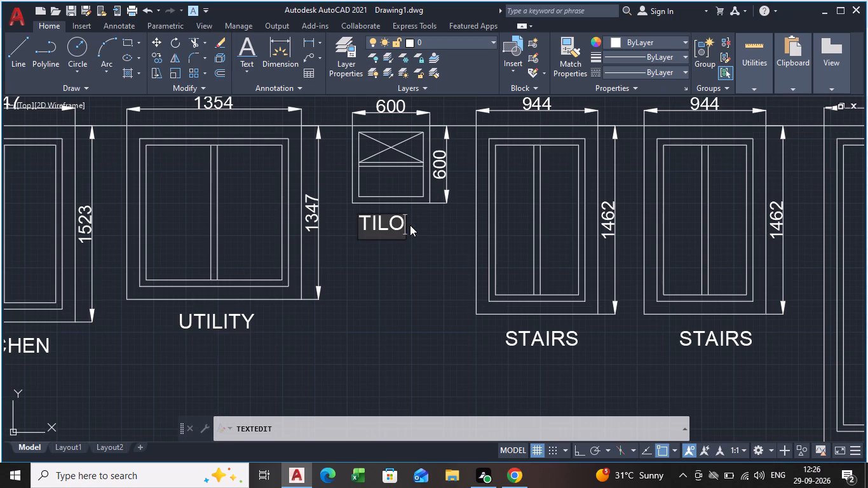
key("BackSpace")
key("BackSpace")
key("BackSpace")
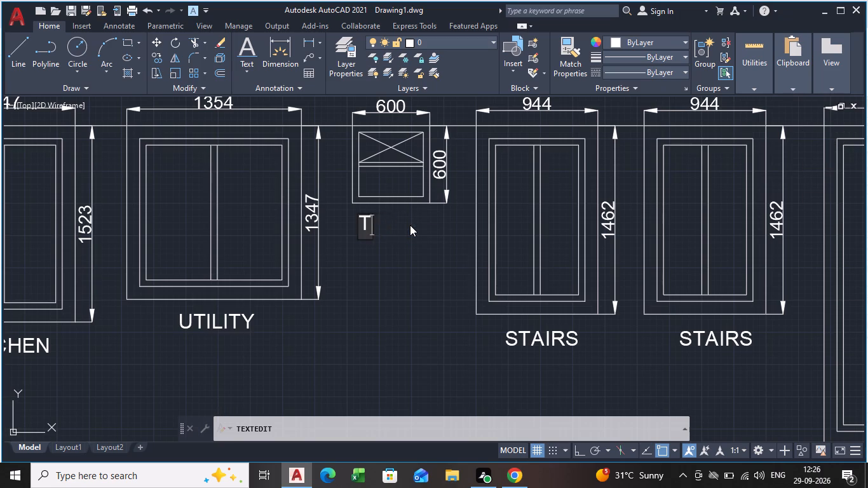
type("OILET")
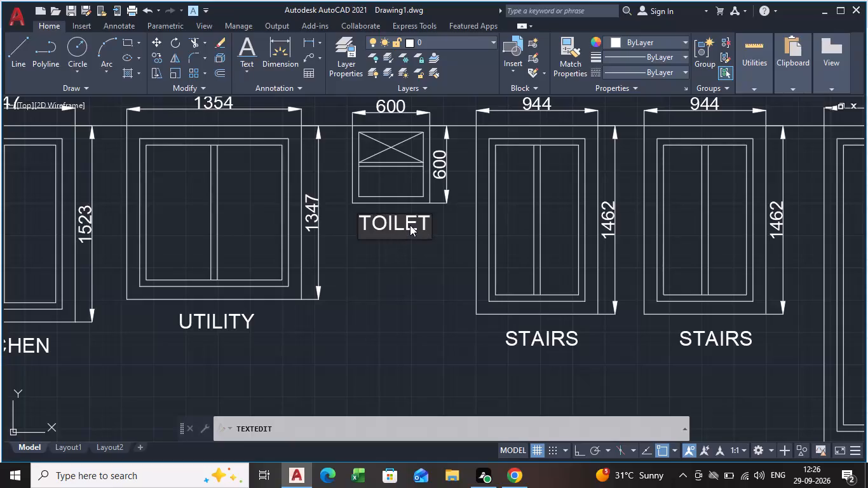
left_click(435, 285)
key("Escape")
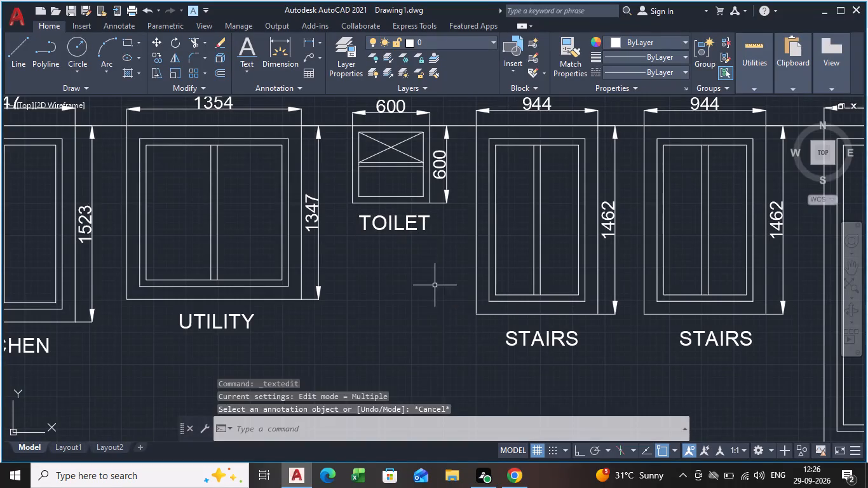
key("Escape")
Change the STAIRS label beneath the 944-wide window nearest the TOILET window to BED ROOM 1.
double_click(557, 340)
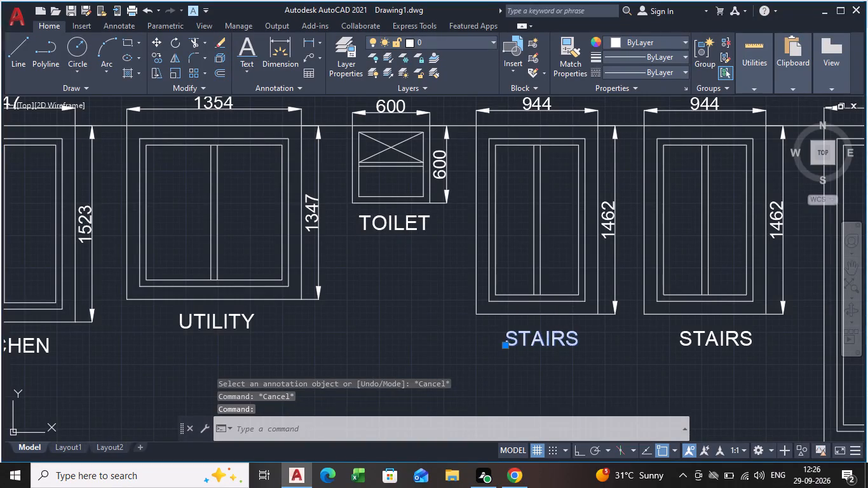
scroll(557, 344, "up", 2)
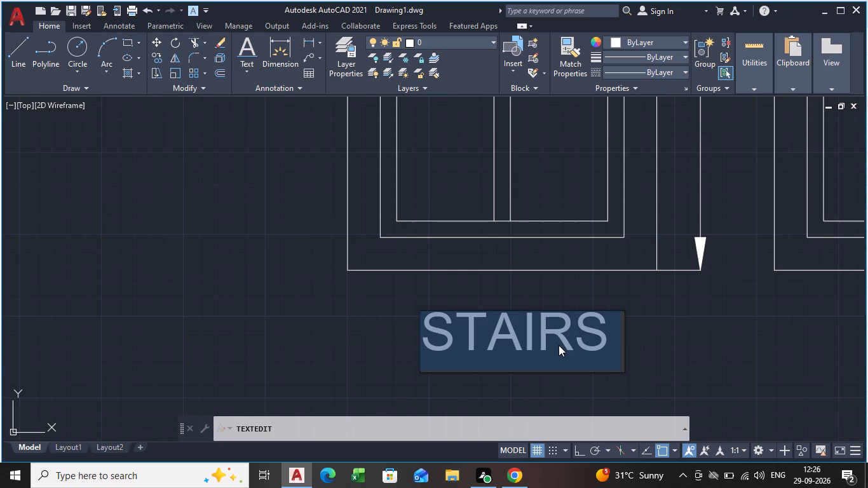
key("BackSpace")
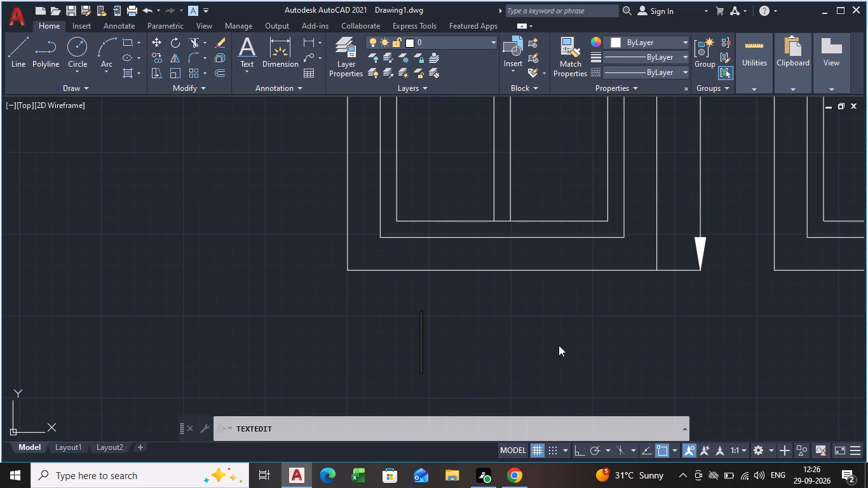
type("BED ROOM 1")
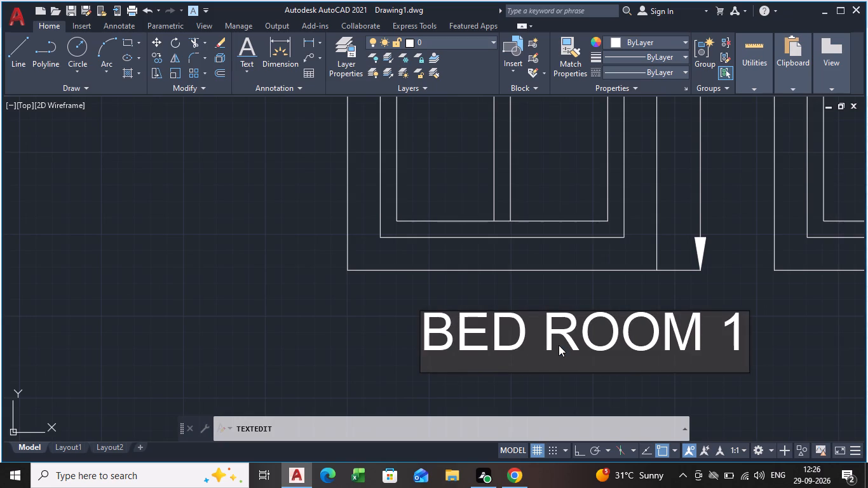
scroll(554, 331, "down", 2)
double_click(596, 363)
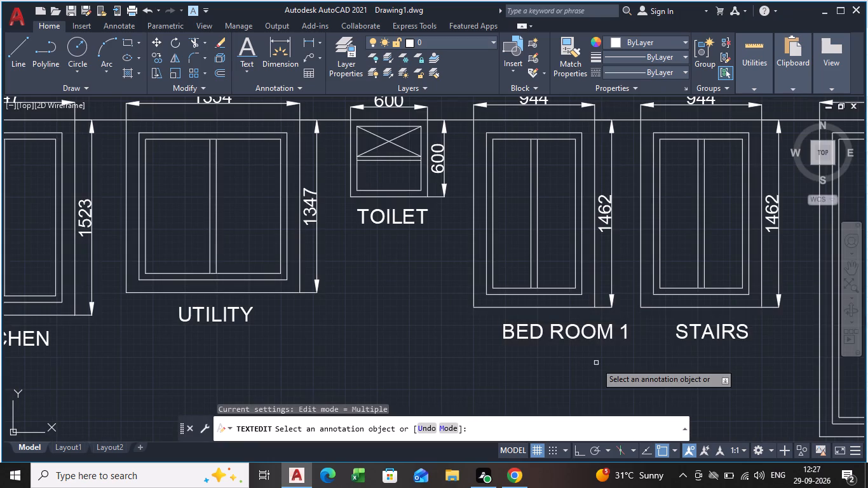
key("Escape")
key("Escape")
Move the BED ROOM 1 label left and slightly up so it sits centred beneath its 944-wide window.
left_click(590, 333)
left_click(568, 335)
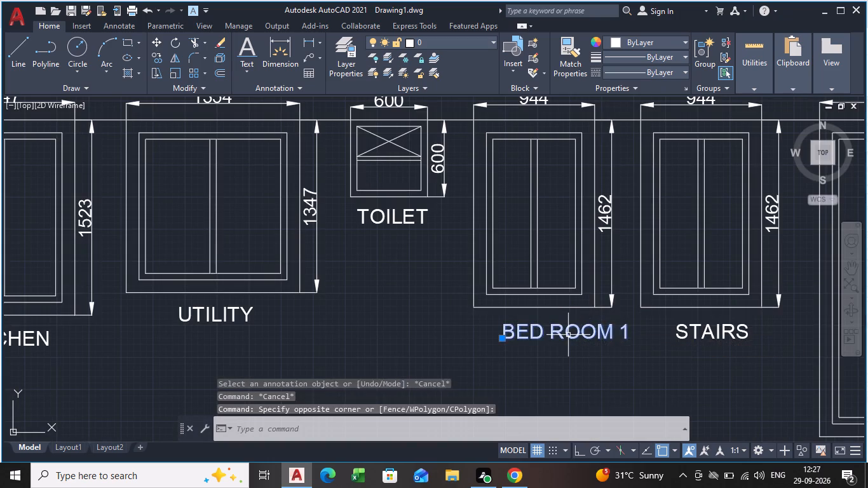
key("Escape")
scroll(568, 335, "up", 3)
left_click(562, 329)
key("Escape")
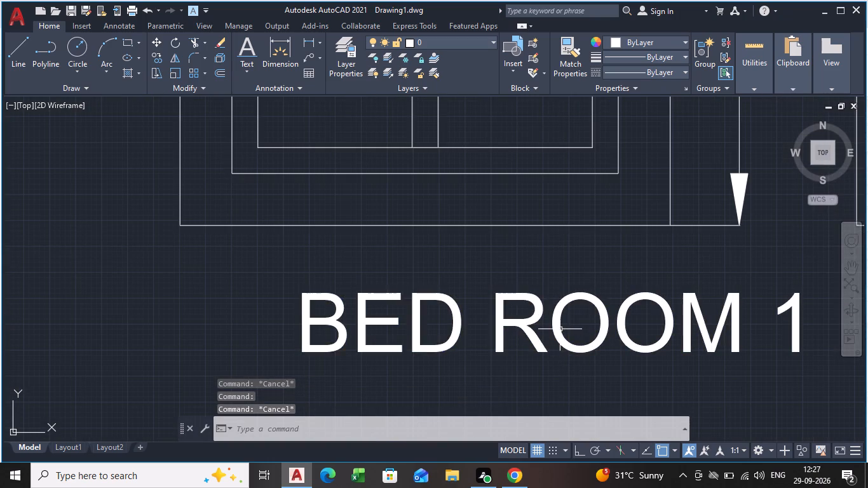
left_click(559, 329)
left_click_drag(559, 329, 437, 306)
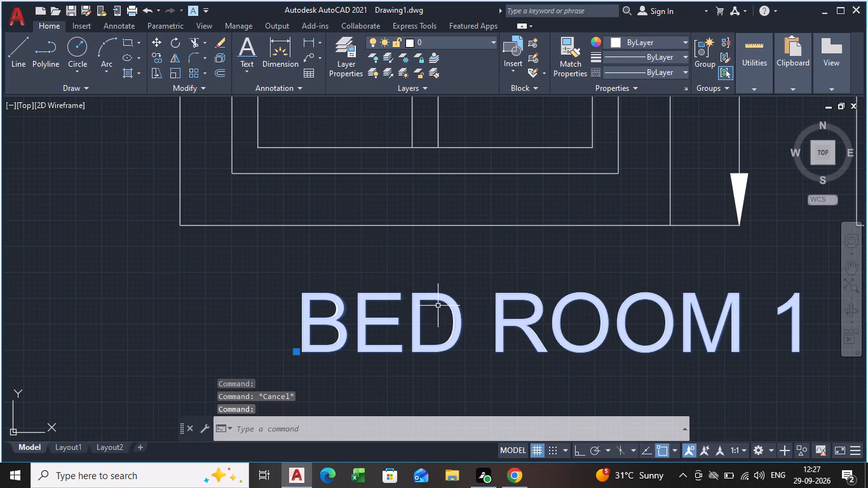
left_click_drag(437, 306, 356, 278)
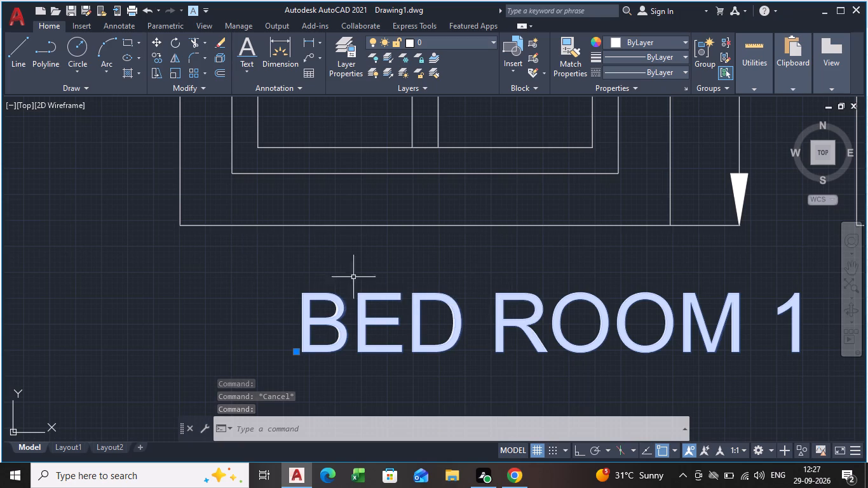
left_click_drag(356, 278, 371, 285)
left_click_drag(383, 323, 325, 316)
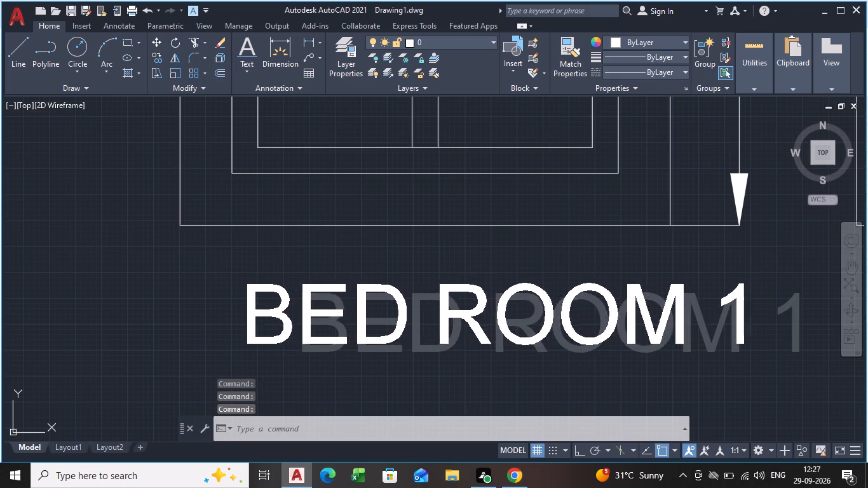
left_click_drag(325, 316, 262, 317)
Change the STAIRS label beneath the second 944-wide window to BED ROOM 1.
scroll(423, 298, "down", 3)
middle_click_drag(572, 313, 478, 313)
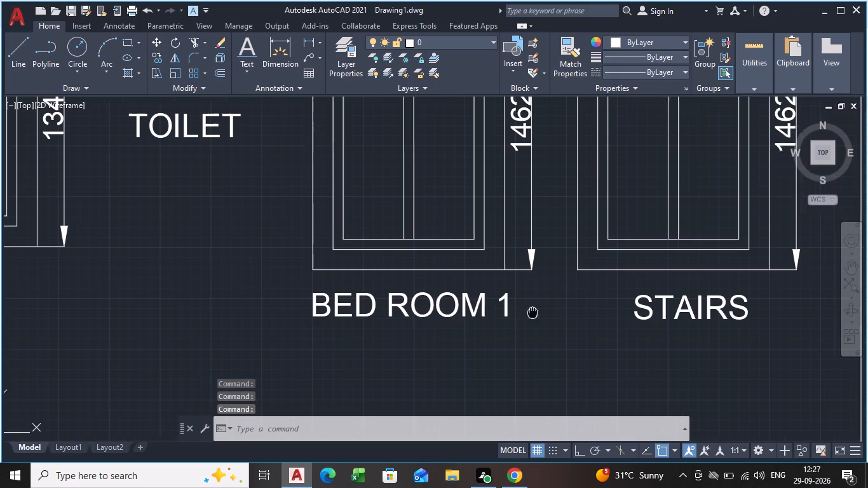
middle_click_drag(478, 313, 293, 307)
double_click(412, 306)
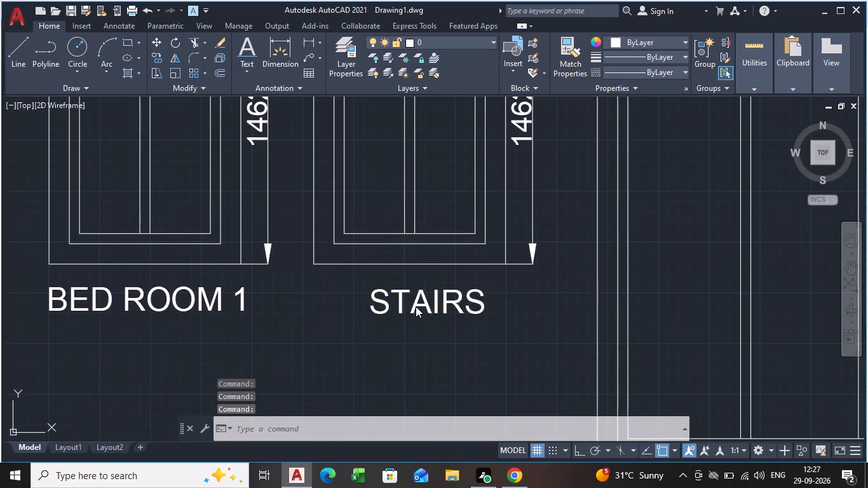
key("BackSpace")
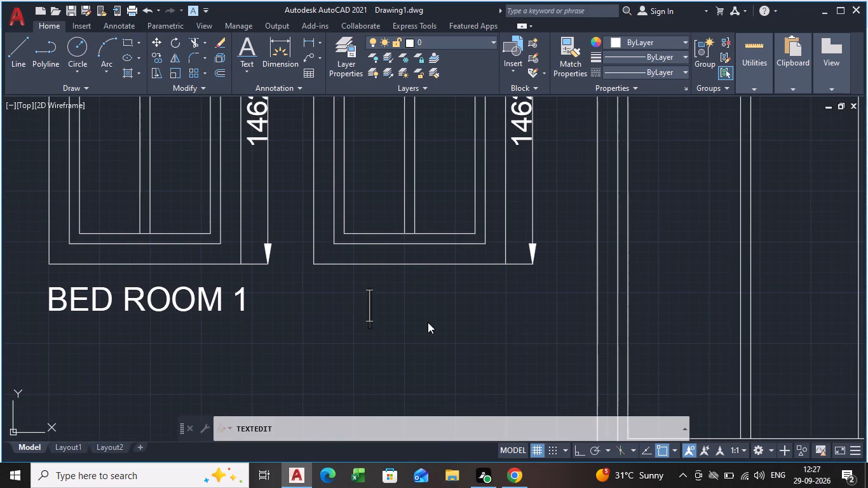
key("r")
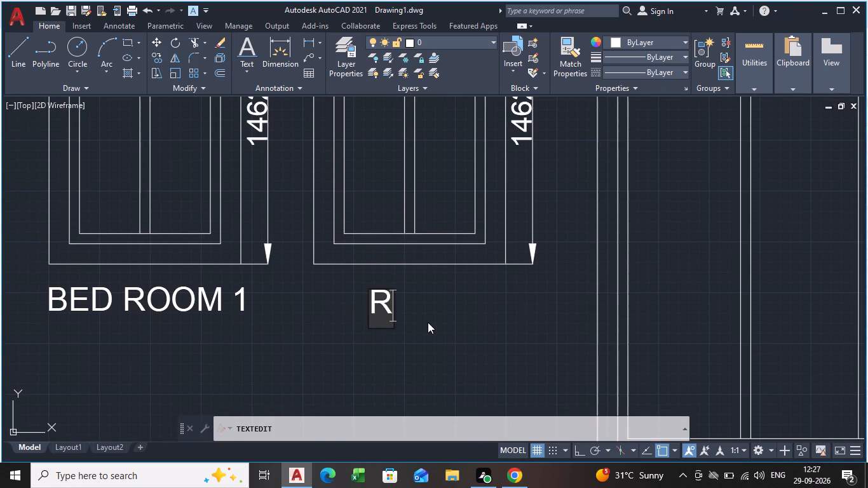
key("BackSpace")
type("BED")
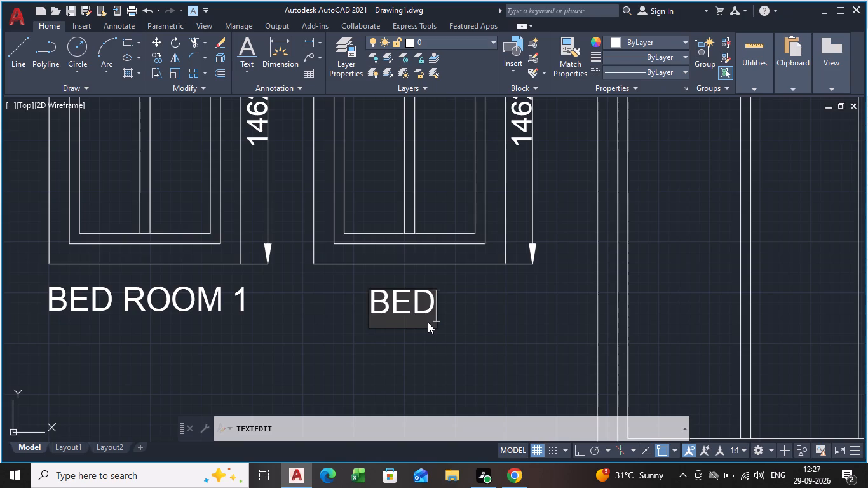
key("space")
type("R")
type("OO")
type("M 1")
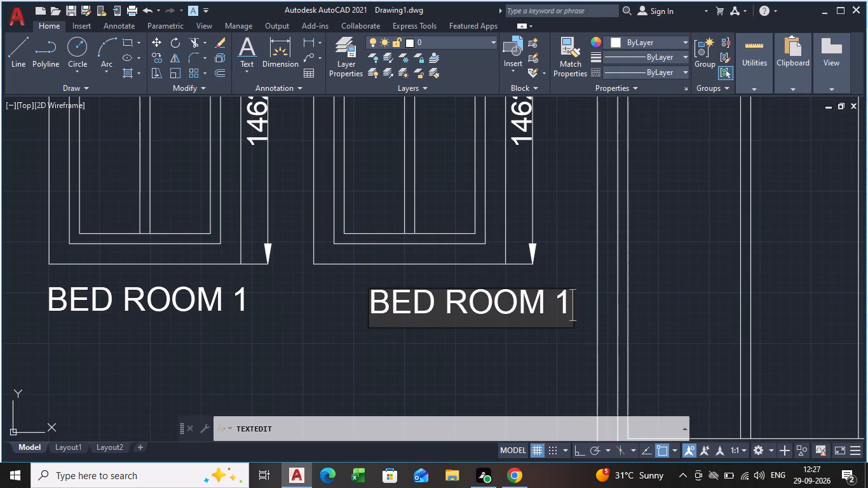
left_click(474, 337)
key("Escape")
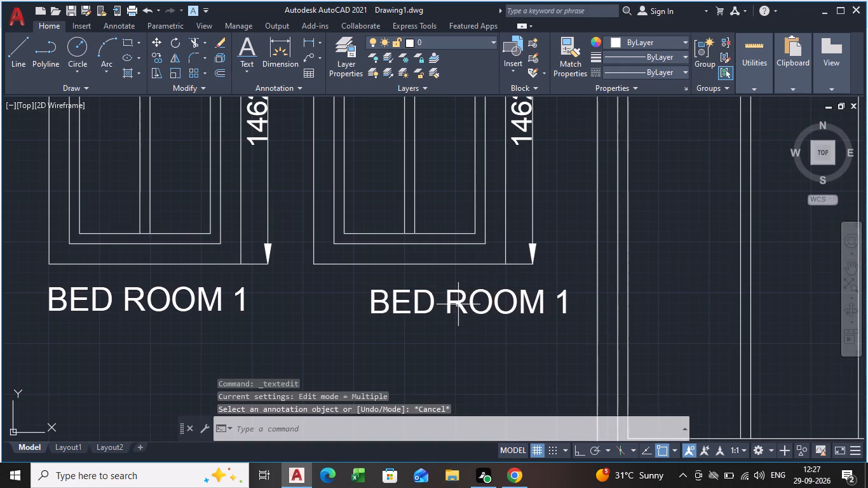
Shift the new BED ROOM 1 label left and slightly up to centre it beneath the second 944-wide window.
left_click(458, 304)
left_click_drag(456, 302, 405, 297)
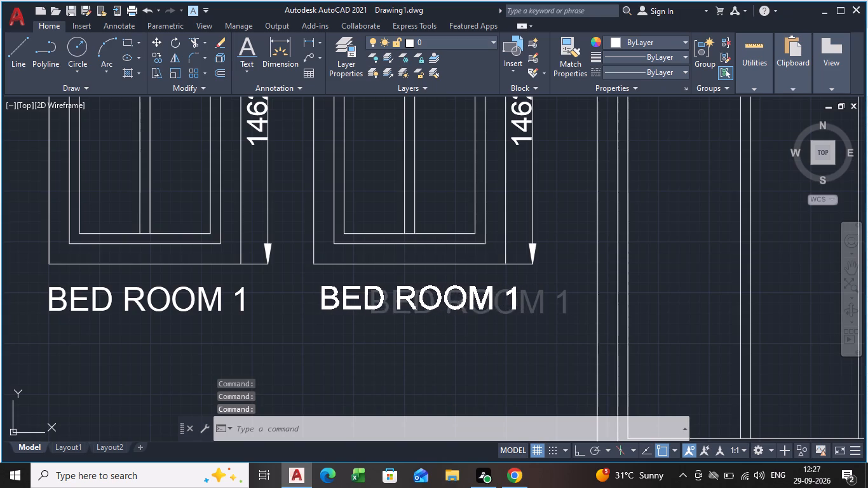
left_click_drag(405, 297, 394, 298)
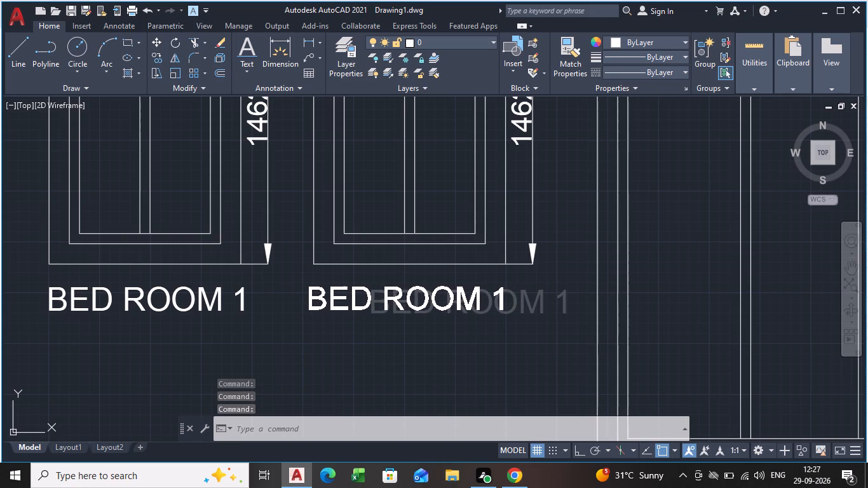
left_click_drag(394, 298, 398, 298)
Change the STAIRS label beneath the large three-panel window, 2471 high, to DRESSING PARTITION.
scroll(422, 341, "down", 3)
middle_click_drag(360, 344, 245, 201)
double_click(405, 240)
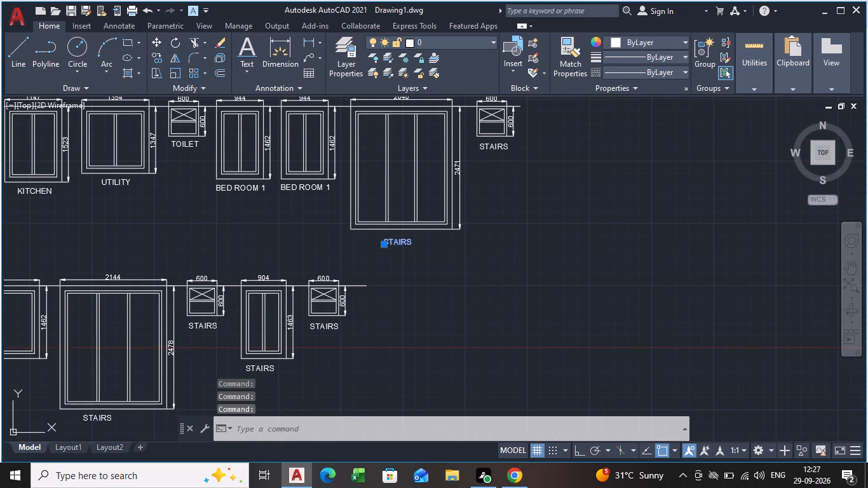
key("BackSpace")
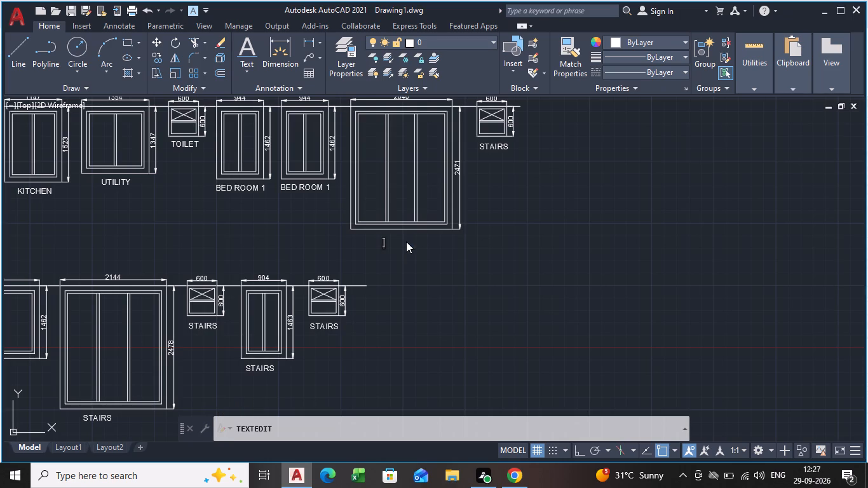
type("DRE")
type("SSING")
key("space")
type("PAR")
type("TITION")
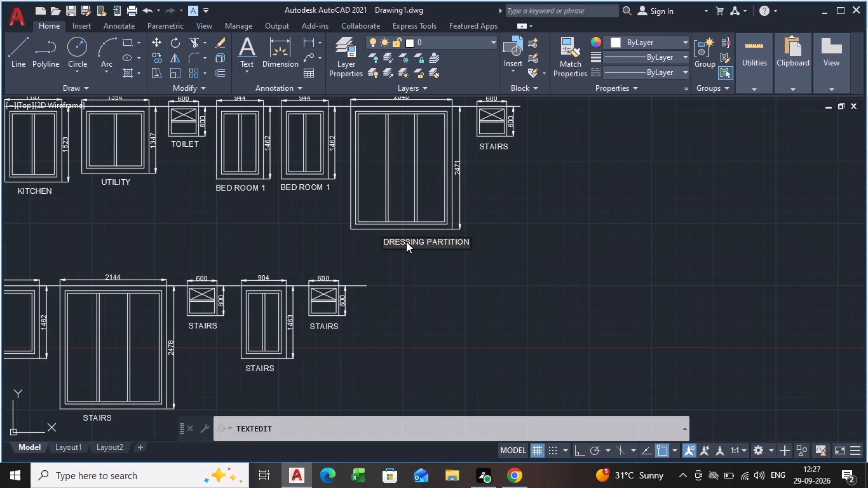
scroll(406, 236, "up", 2)
left_click(453, 316)
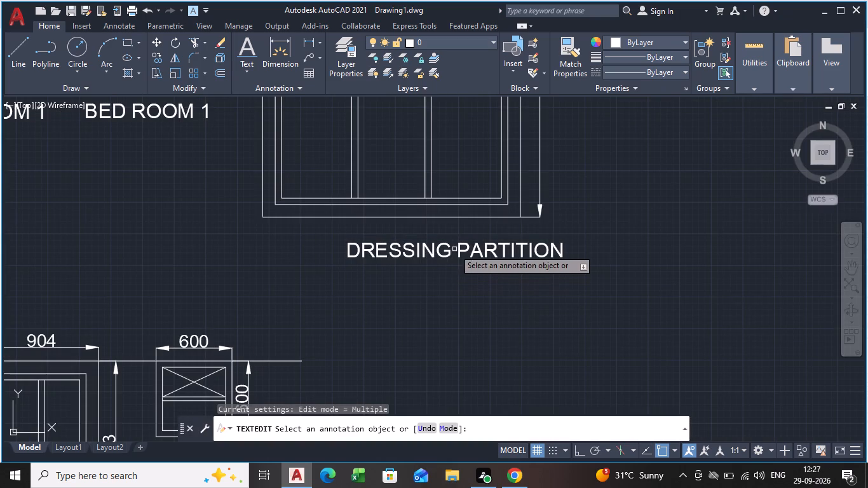
key("Escape")
Move the DRESSING PARTITION label left and slightly up so it sits centred beneath its three-panel window.
left_click(428, 252)
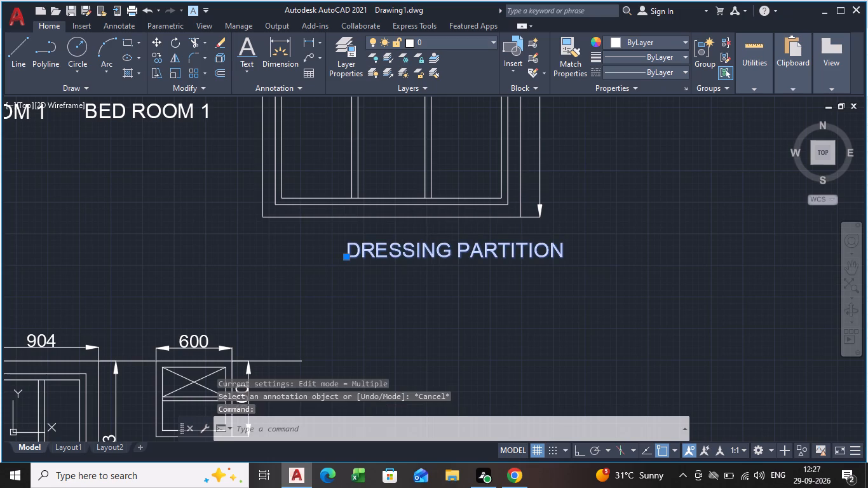
left_click(428, 252)
left_click_drag(428, 252, 330, 224)
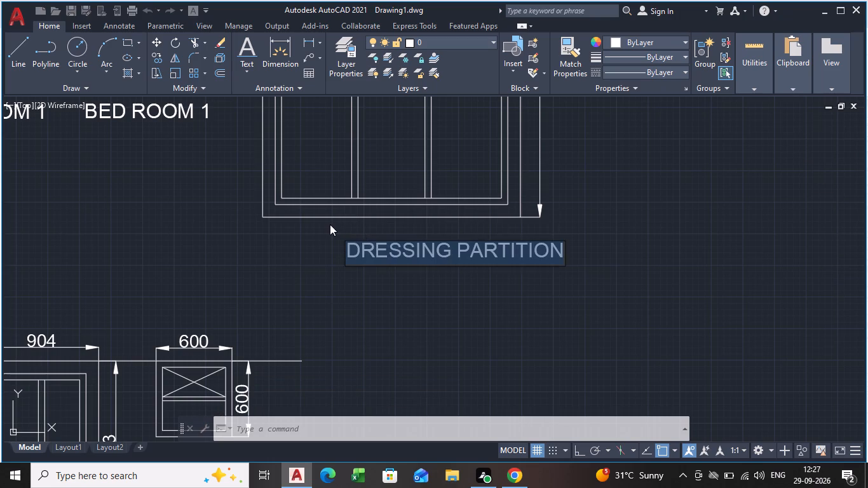
left_click(330, 224)
key("Escape")
key("Escape")
key("Escape")
left_click(375, 252)
left_click_drag(379, 252, 354, 239)
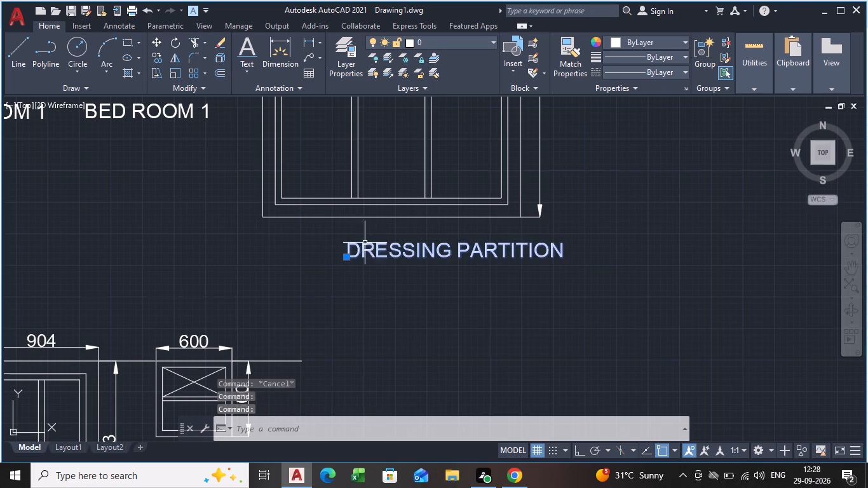
left_click_drag(354, 239, 316, 245)
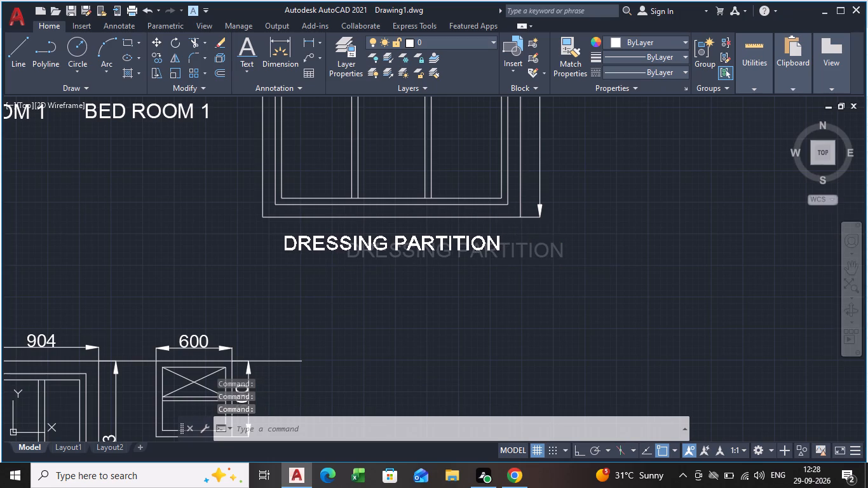
left_click_drag(316, 245, 317, 245)
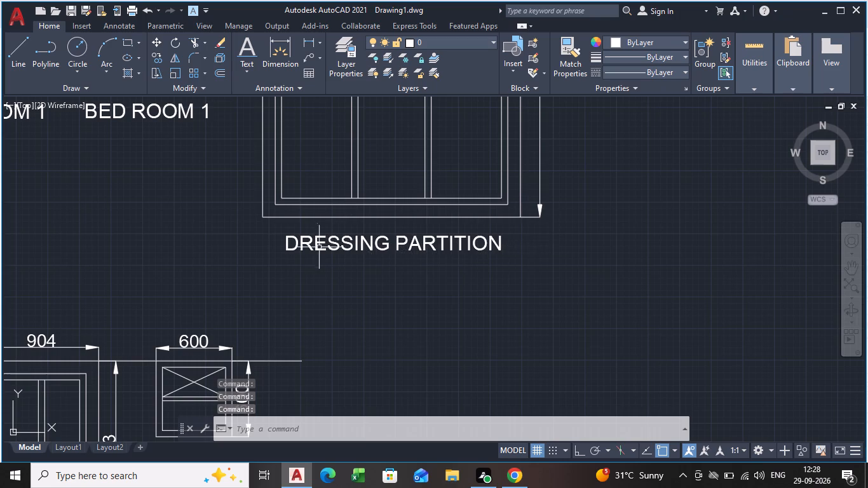
Change the STAIRS label beneath the 600-wide window at the end of the upper row to TOILET.
scroll(536, 269, "up", 1)
scroll(553, 229, "down", 2)
middle_click_drag(567, 211, 398, 303)
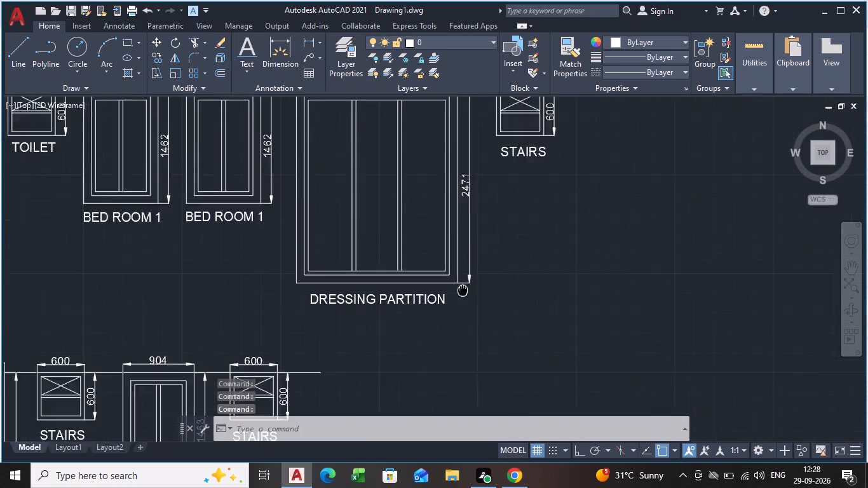
middle_click_drag(398, 303, 310, 354)
scroll(329, 229, "up", 2)
double_click(340, 221)
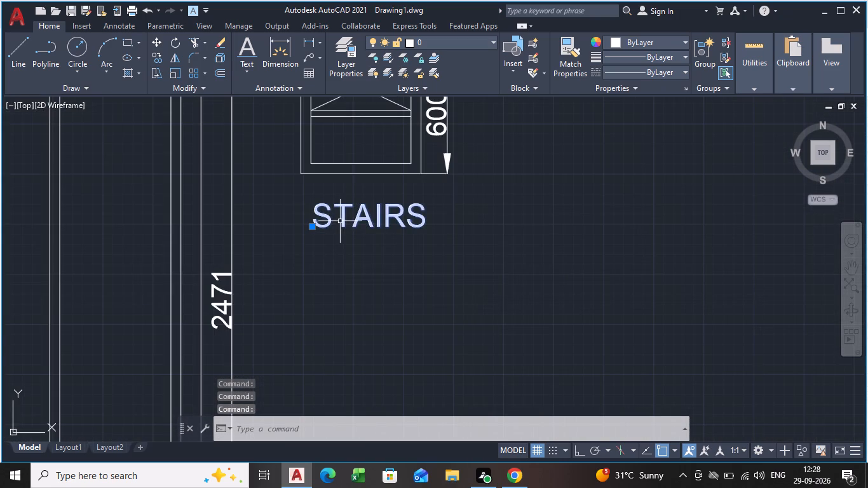
left_click(351, 220)
left_click(370, 219)
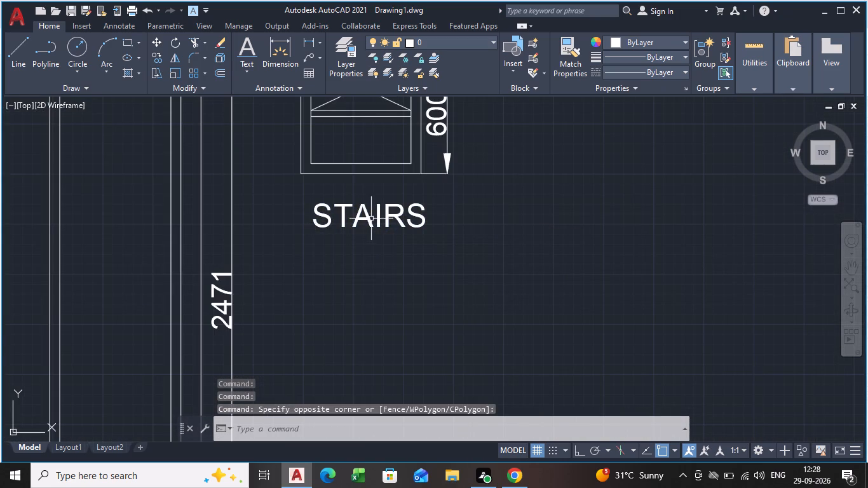
double_click(372, 218)
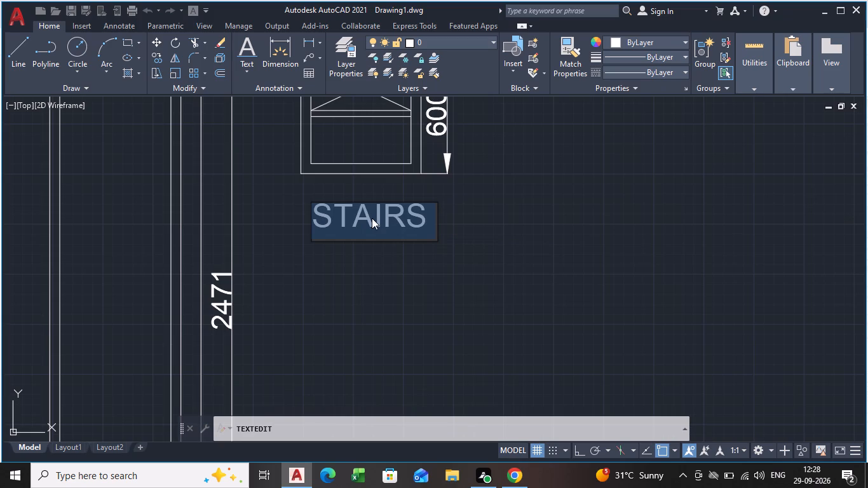
key("BackSpace")
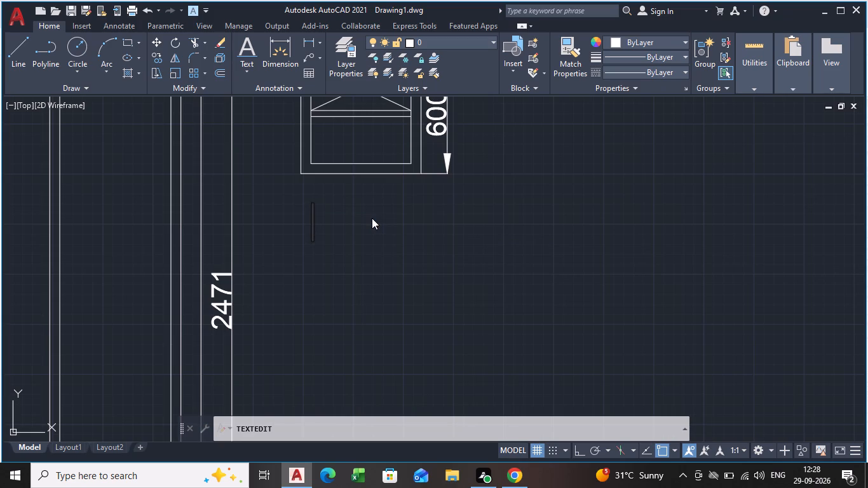
type("TO")
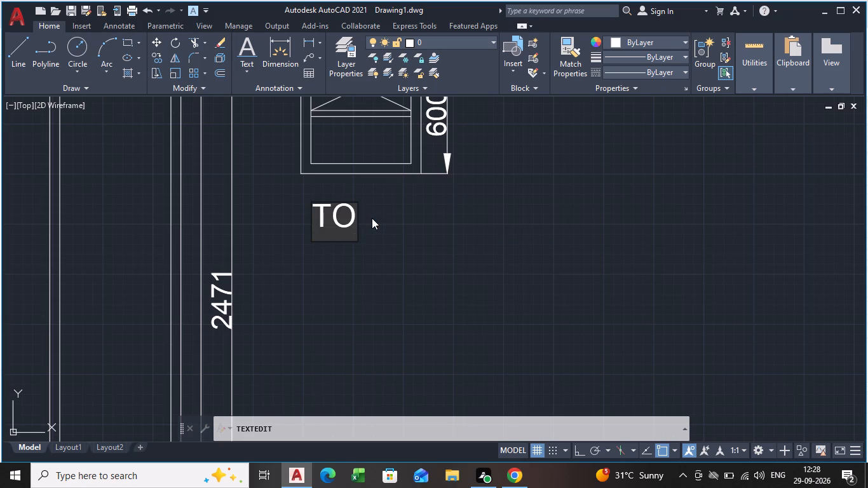
type("ILET")
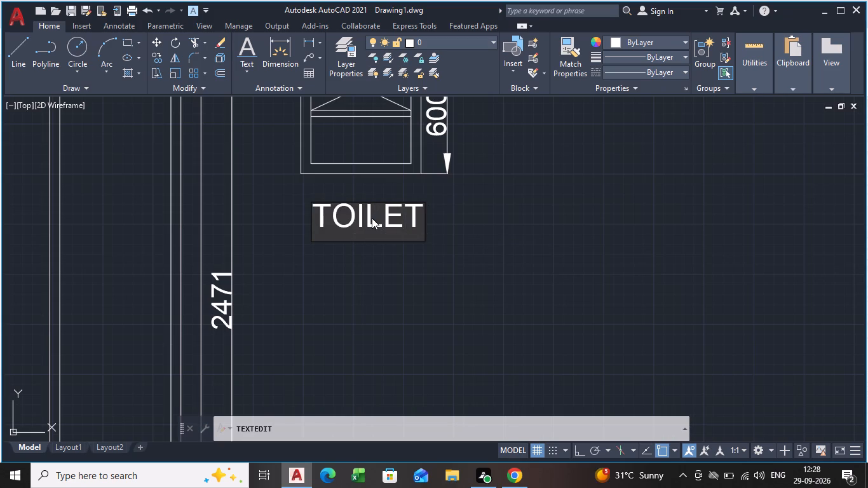
left_click(492, 243)
Change the STAIRS label beneath the 1067-wide window at the start of the lower row to BED ROOM 2.
scroll(340, 214, "down", 4)
middle_click_drag(205, 288, 526, 254)
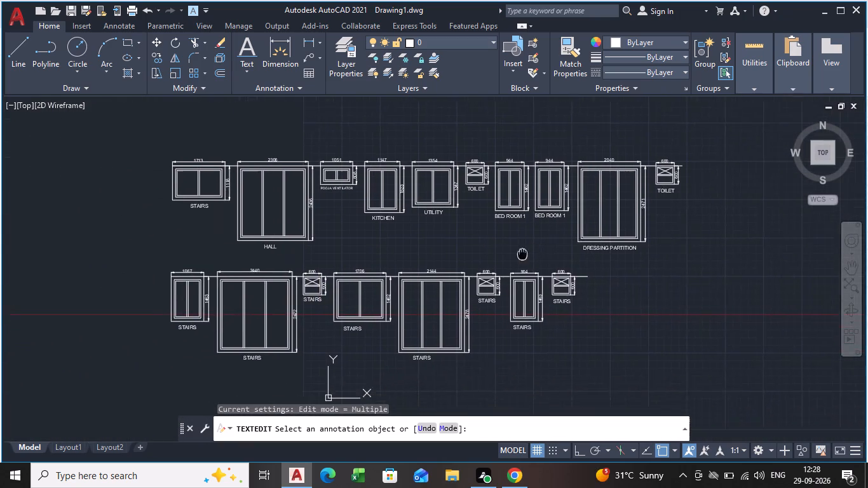
middle_click_drag(526, 254, 584, 254)
scroll(258, 334, "up", 4)
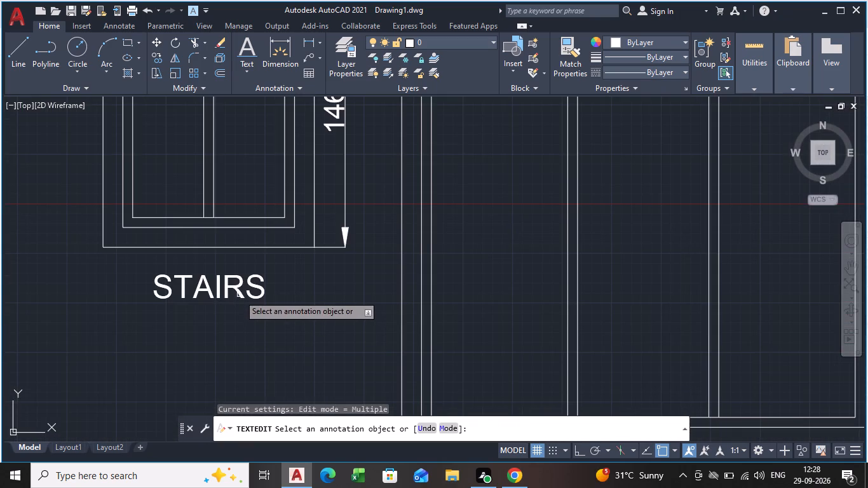
key("Escape")
double_click(239, 295)
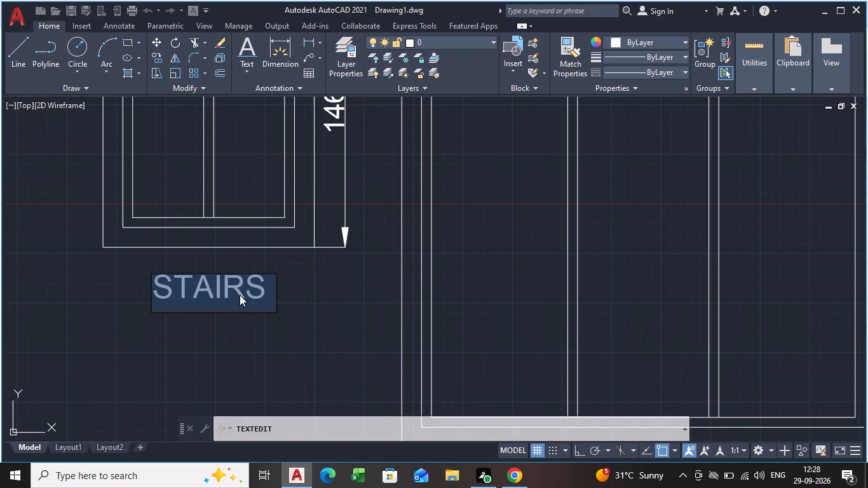
key("BackSpace")
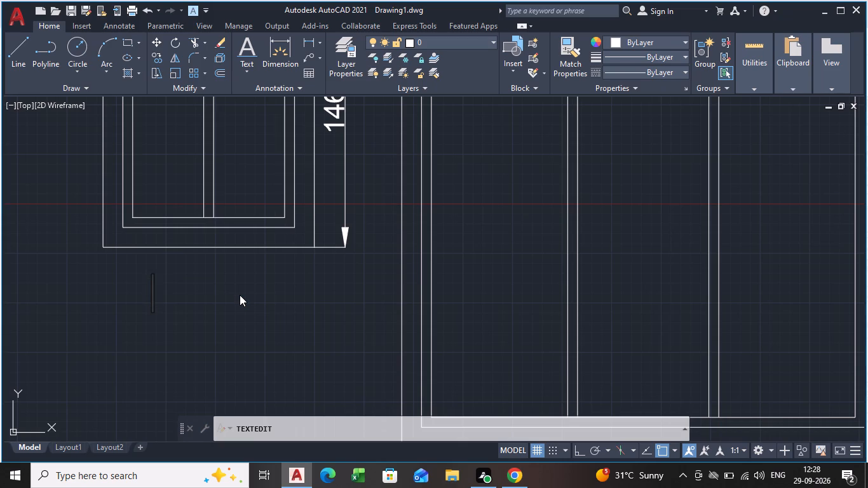
type("BED ROOM 2")
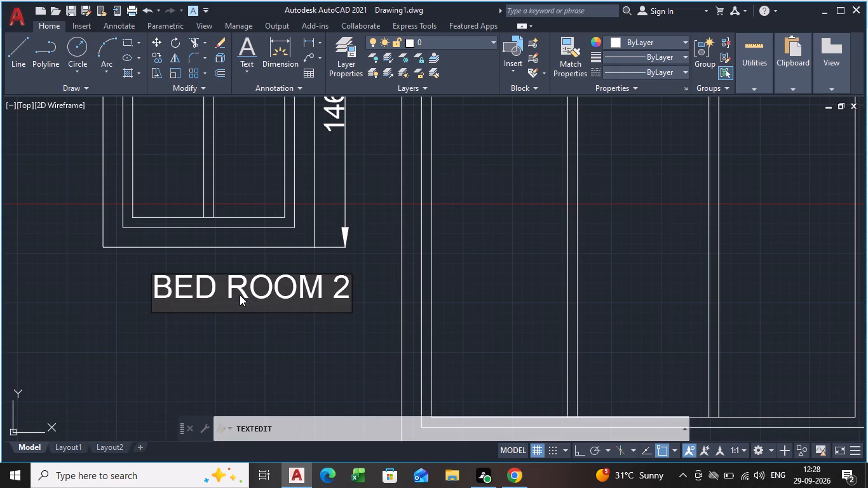
left_click(240, 345)
key("Escape")
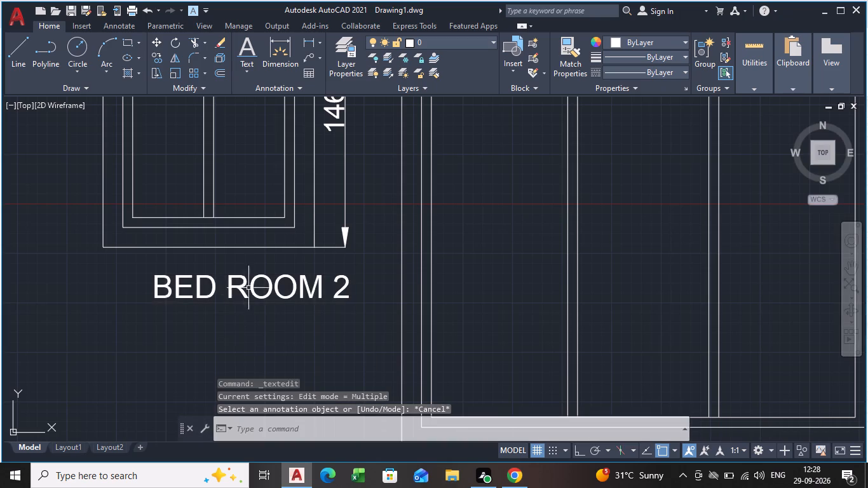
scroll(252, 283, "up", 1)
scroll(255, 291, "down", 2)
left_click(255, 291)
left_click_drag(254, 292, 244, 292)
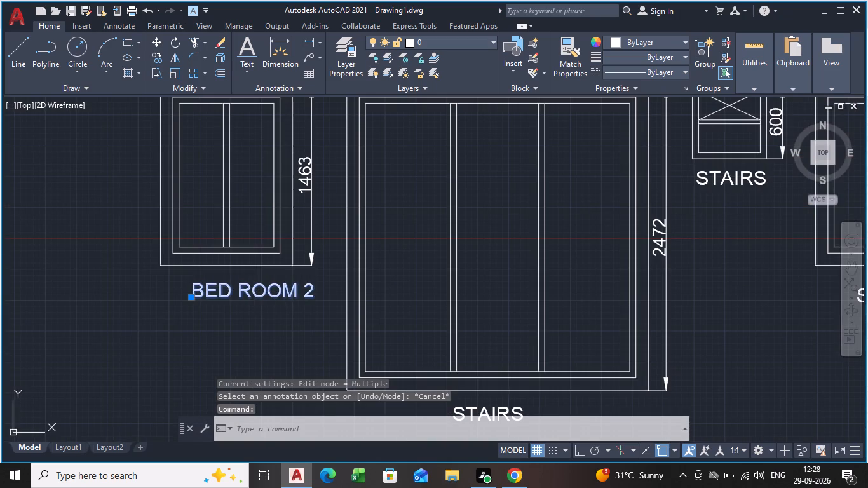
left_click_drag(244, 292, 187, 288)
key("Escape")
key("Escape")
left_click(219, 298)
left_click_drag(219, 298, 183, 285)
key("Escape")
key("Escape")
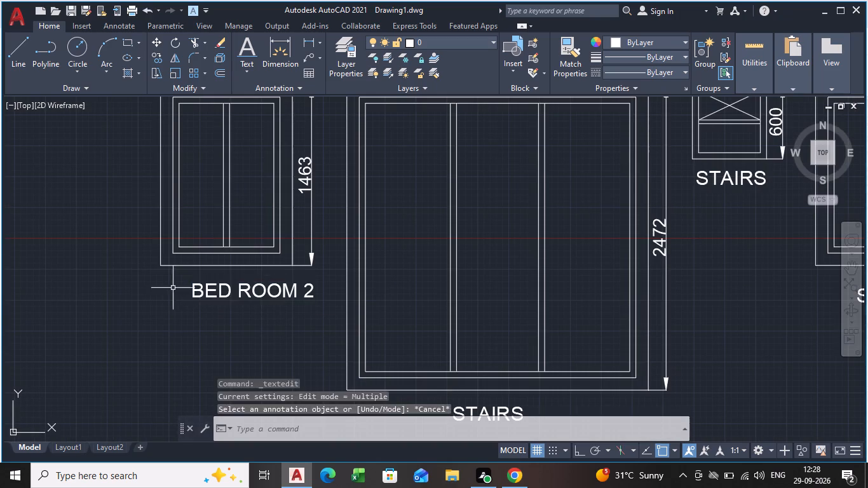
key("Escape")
Move the BED ROOM 2 label left and slightly up so it sits centred beneath the 1067-wide window.
scroll(217, 296, "up", 1)
left_click(237, 292)
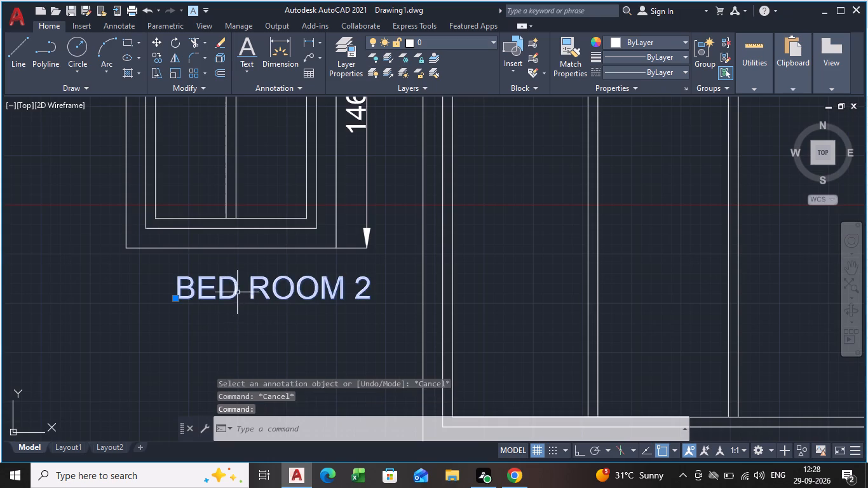
left_click_drag(235, 290, 201, 279)
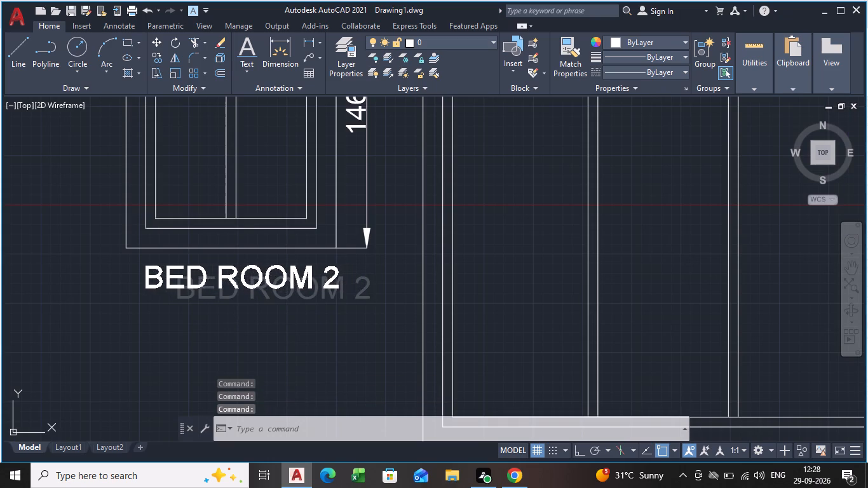
left_click_drag(201, 279, 193, 285)
Change the STAIRS label beneath the 2440-wide three-panel window in the lower row to DRESSING PARTITION.
scroll(344, 305, "down", 2)
middle_click_drag(360, 343, 271, 236)
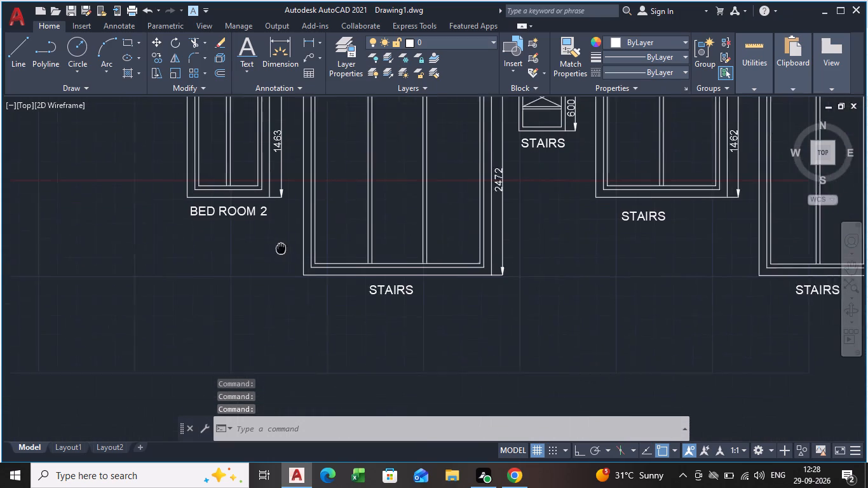
middle_click_drag(271, 236, 270, 235)
double_click(386, 263)
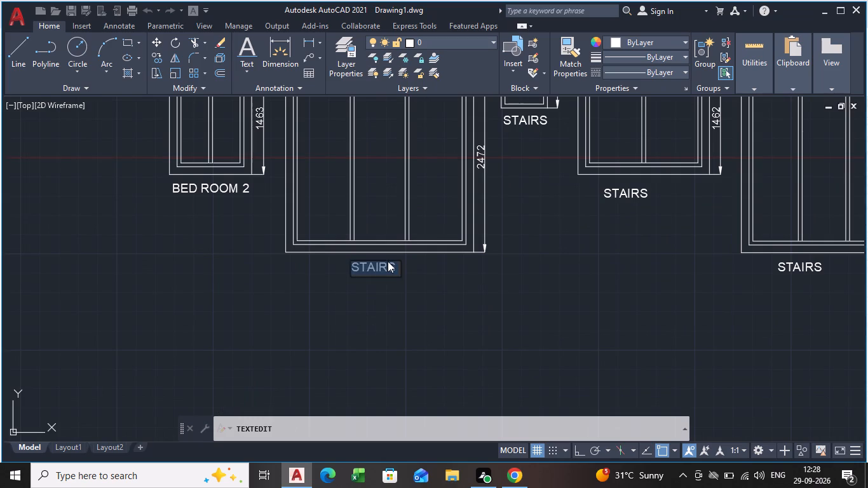
key("BackSpace")
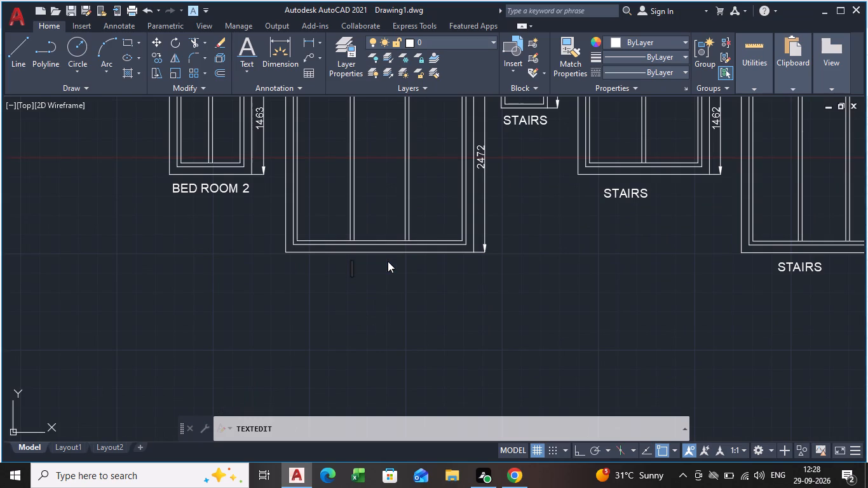
type("DRESSING PARTITION")
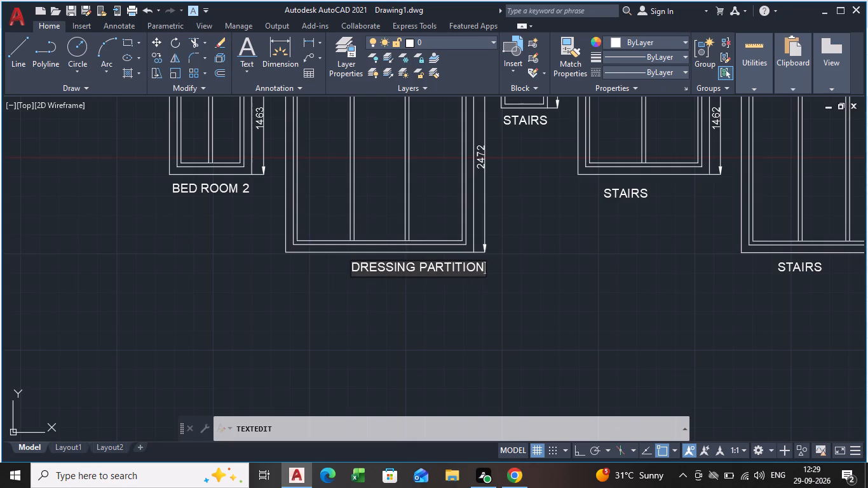
left_click(396, 316)
scroll(391, 273, "up", 1)
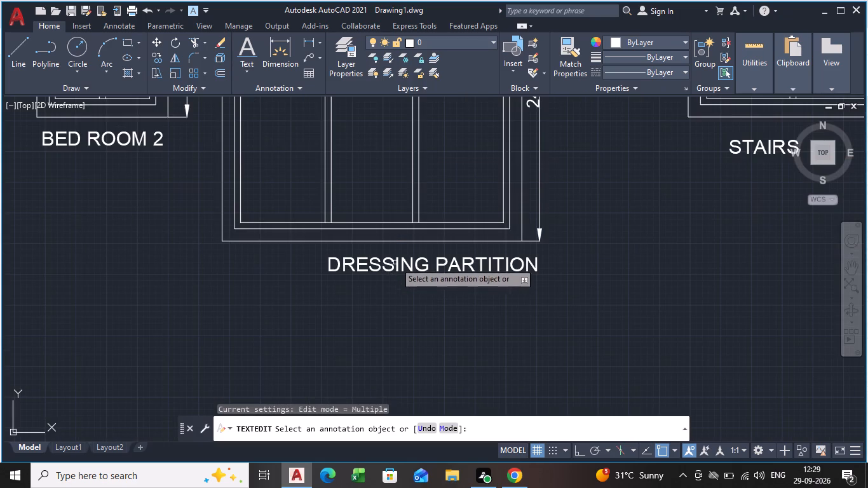
key("Escape")
Move the lower row's DRESSING PARTITION label left so it sits centred beneath the 2440-wide three-panel window.
left_click(395, 262)
left_click_drag(395, 266, 349, 262)
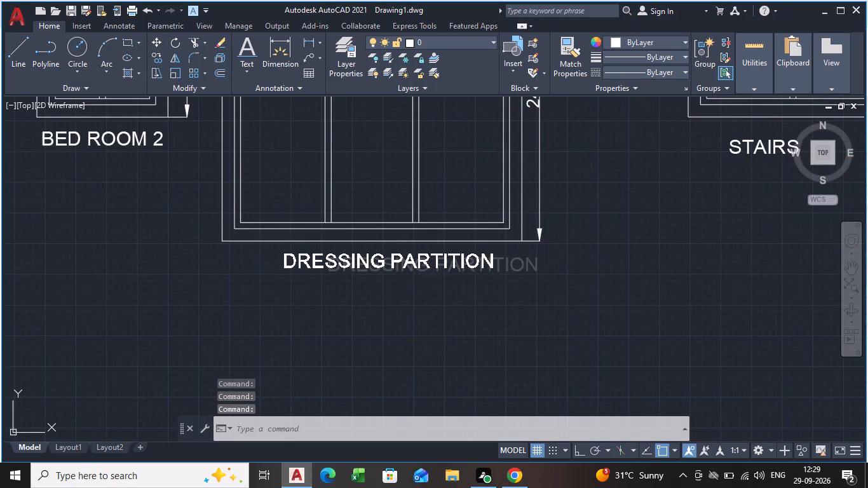
left_click_drag(349, 262, 341, 263)
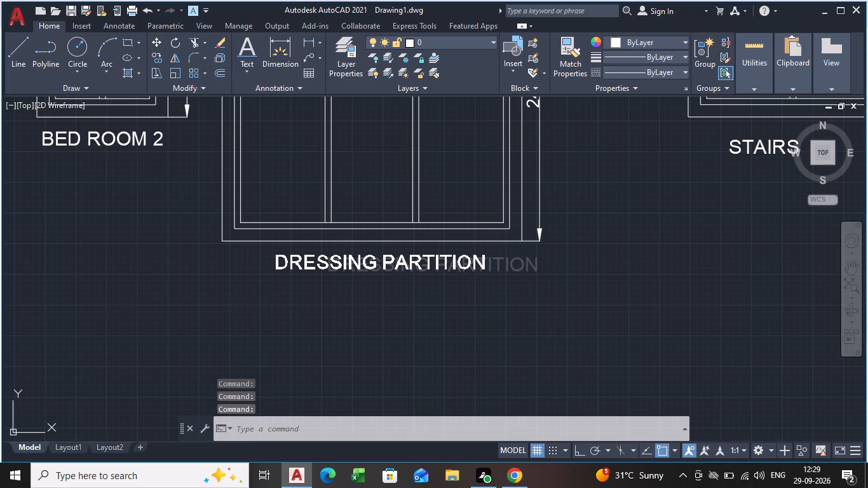
left_click_drag(341, 263, 336, 269)
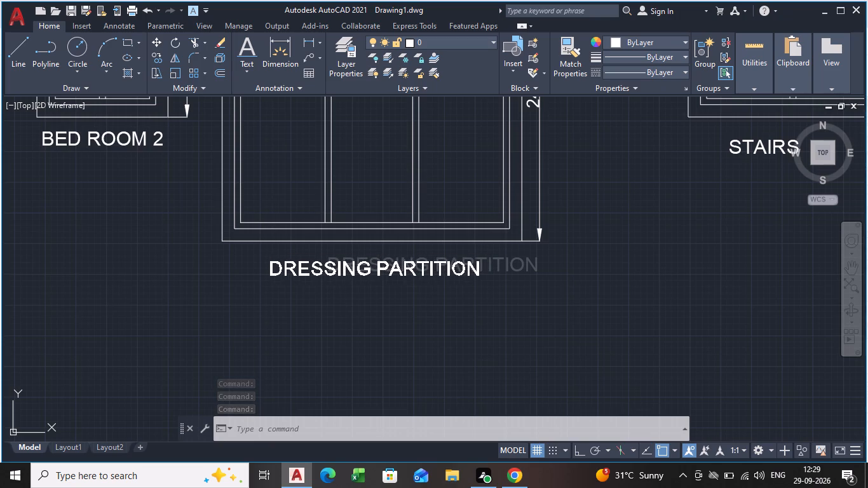
left_click_drag(336, 269, 339, 266)
Change the STAIRS label beneath the first 600-wide window in the lower row to TOILET.
scroll(548, 290, "down", 1)
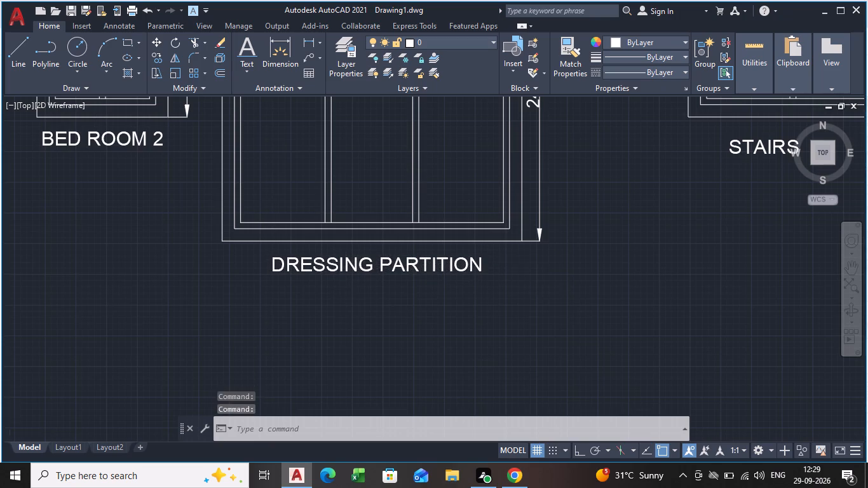
middle_click_drag(587, 221, 423, 310)
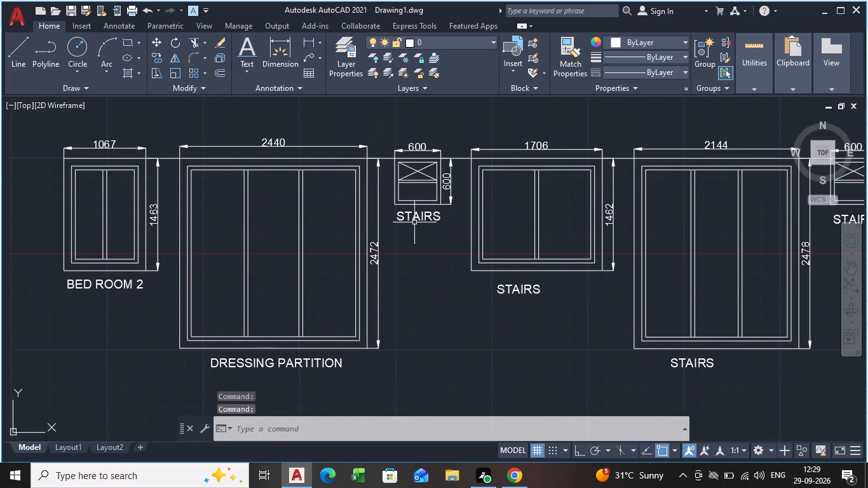
double_click(416, 219)
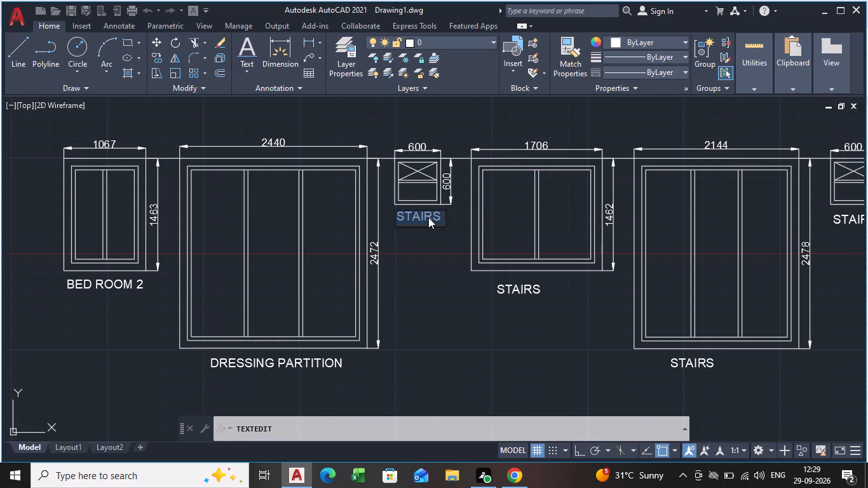
key("BackSpace")
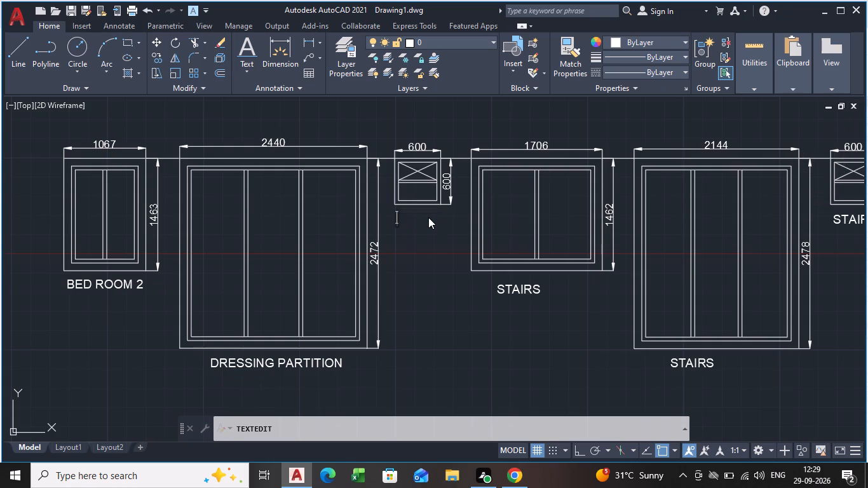
type("TOILET")
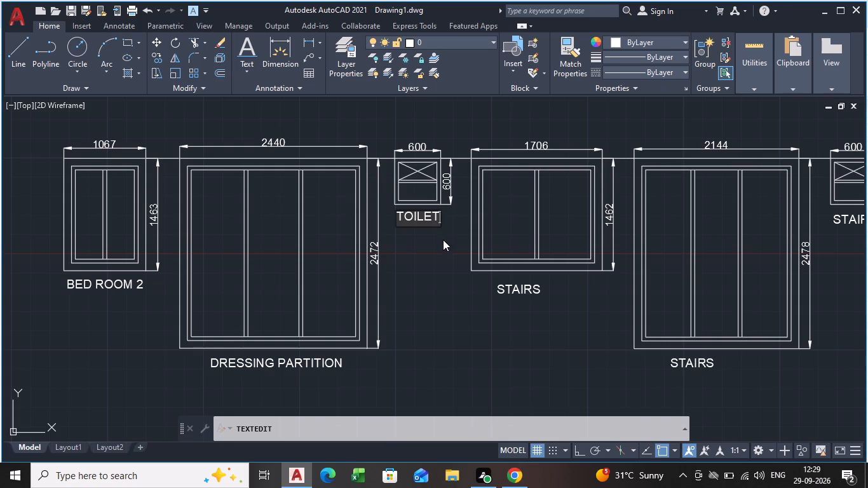
left_click(443, 240)
key("Escape")
key("Escape")
Change the STAIRS label beneath the 1706-wide two-panel window in the lower row to BED ROOM 3.
double_click(537, 292)
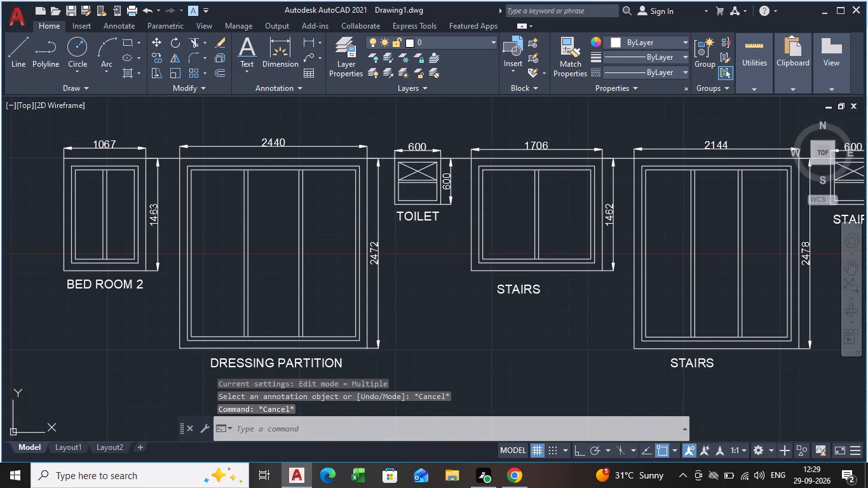
key("BackSpace")
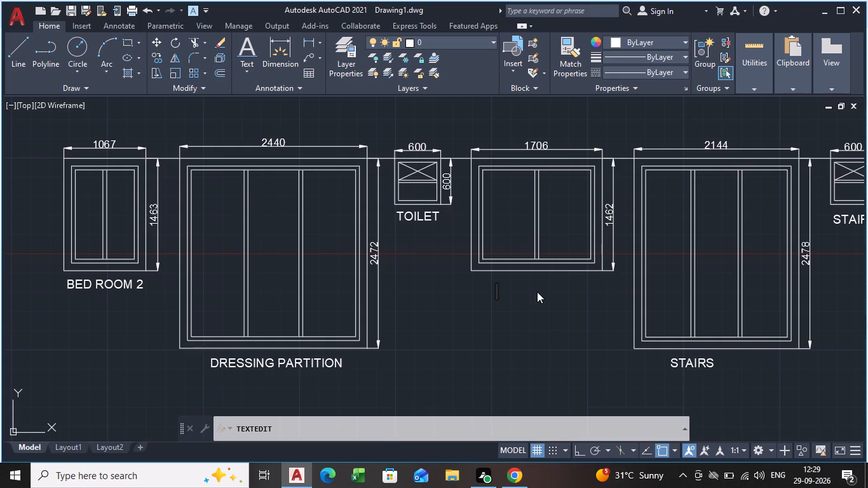
key("b")
type("ED ROOM")
key("space")
key("3")
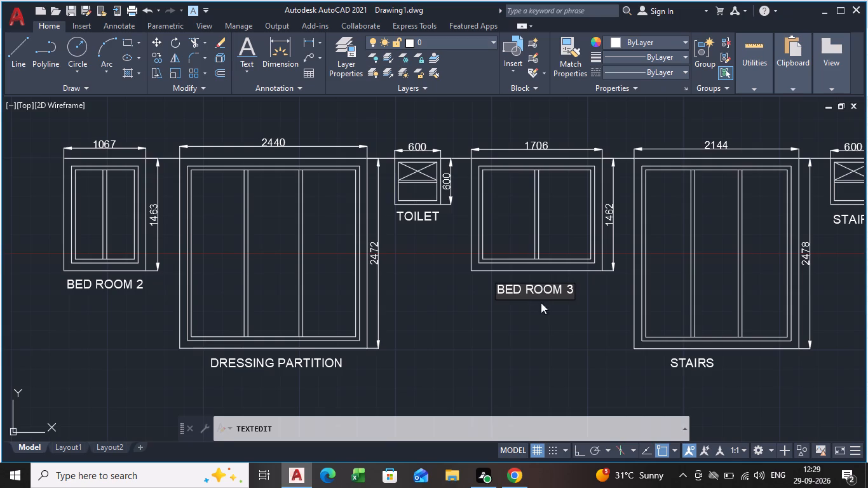
left_click(547, 318)
scroll(552, 288, "up", 1)
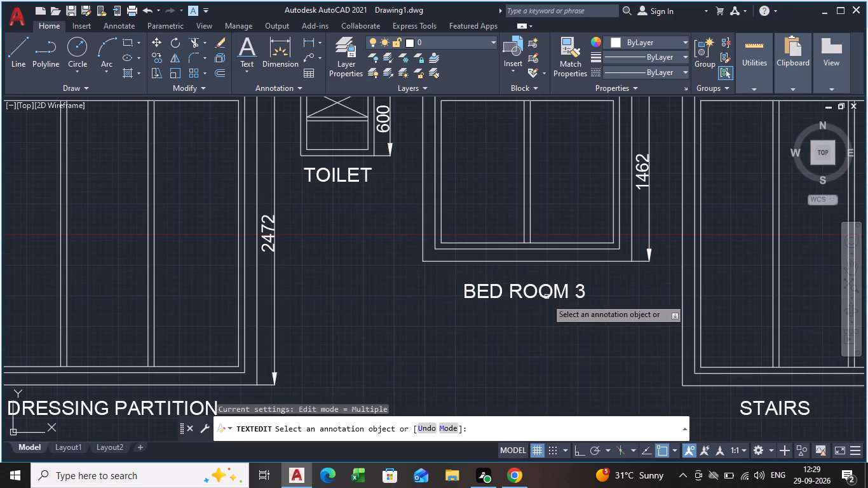
key("Escape")
Shift the BED ROOM 3 label slightly right and up to centre it beneath the 1706-wide window.
left_click(545, 298)
left_click_drag(545, 298, 551, 291)
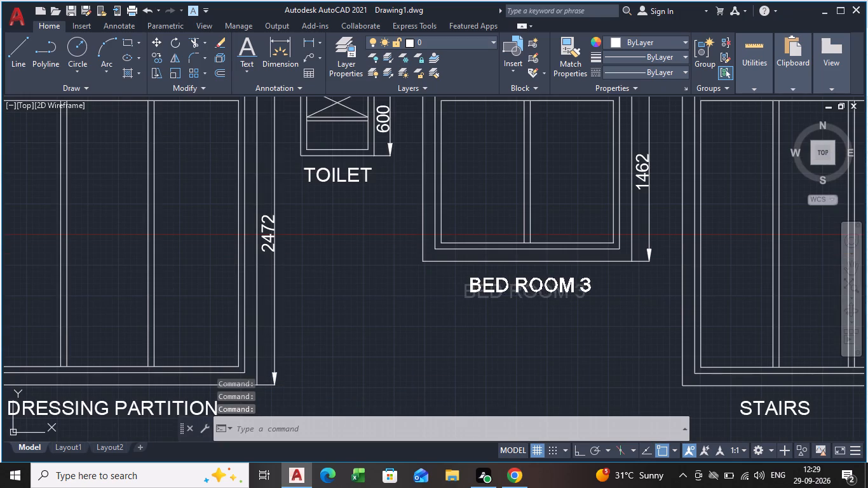
left_click_drag(551, 291, 554, 295)
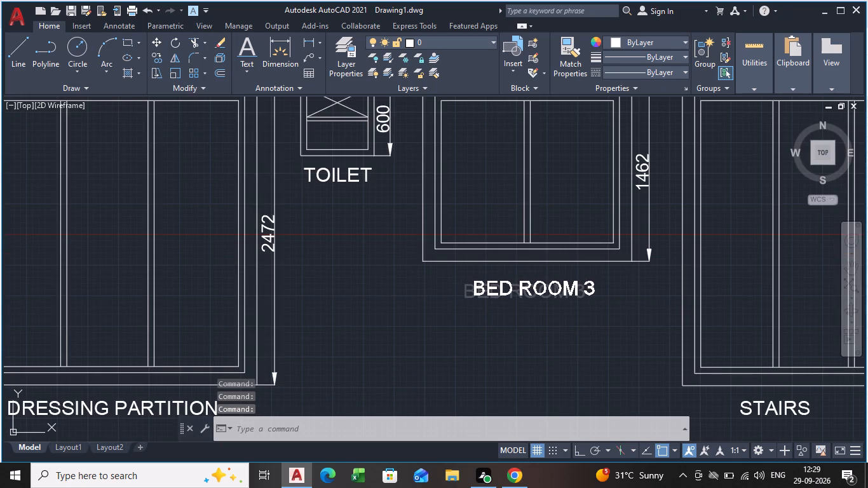
left_click_drag(554, 295, 553, 295)
Change the STAIRS label beneath the 2144-wide three-panel window in the lower row to DRESSING PARTITION.
scroll(581, 332, "down", 2)
middle_click_drag(588, 339, 569, 334)
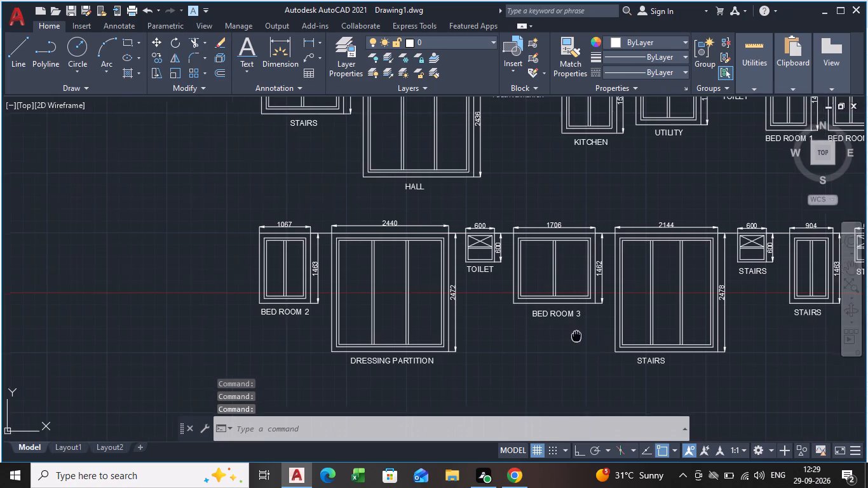
middle_click_drag(569, 334, 393, 276)
scroll(449, 302, "up", 2)
double_click(473, 299)
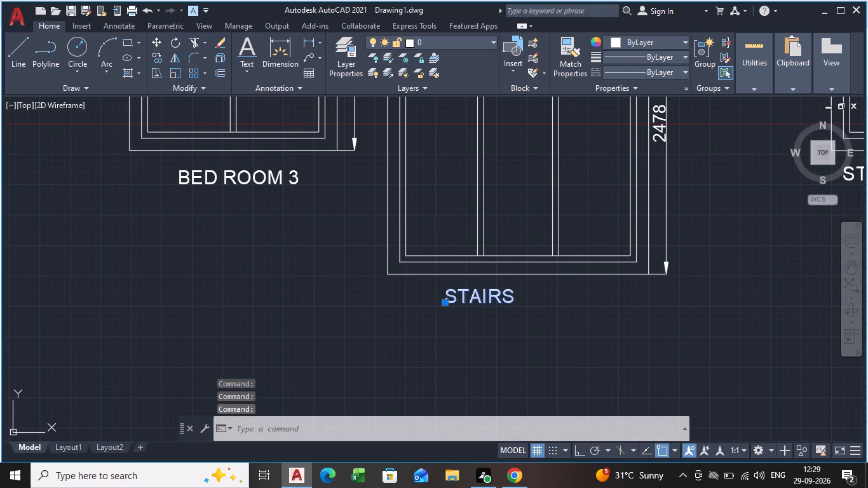
key("BackSpace")
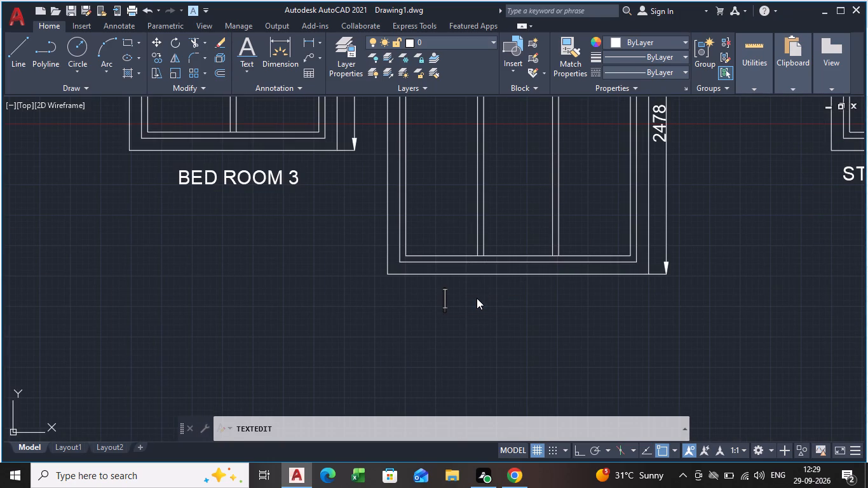
type("DRESS")
key("i")
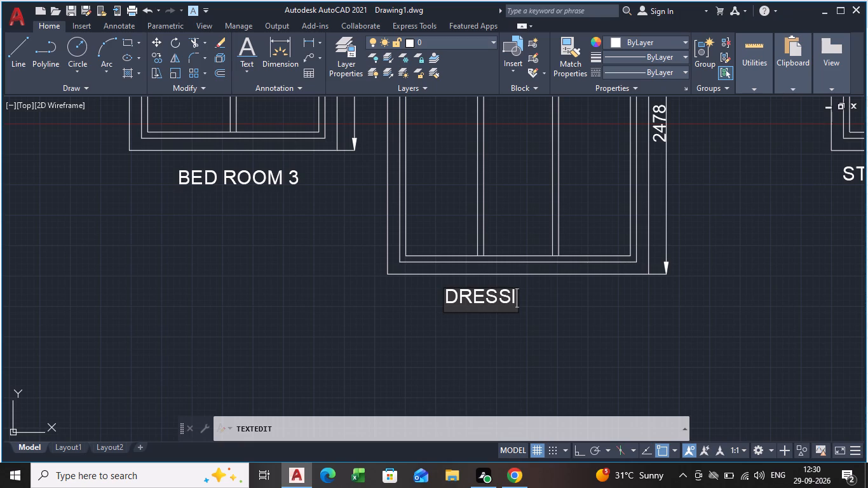
type("NG")
key("space")
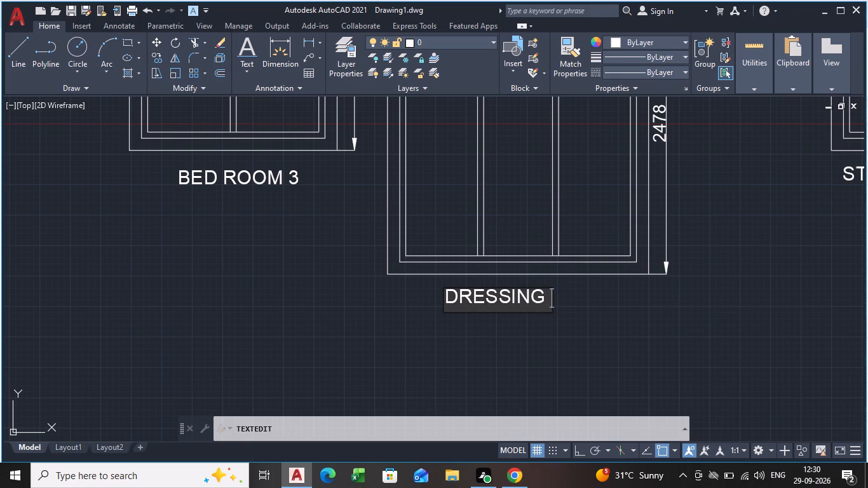
type("PARTITION")
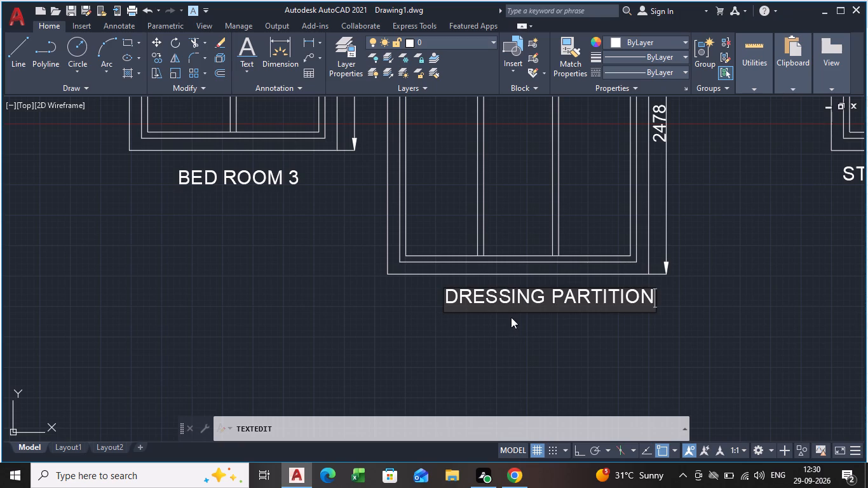
left_click(495, 376)
key("Escape")
key("Escape")
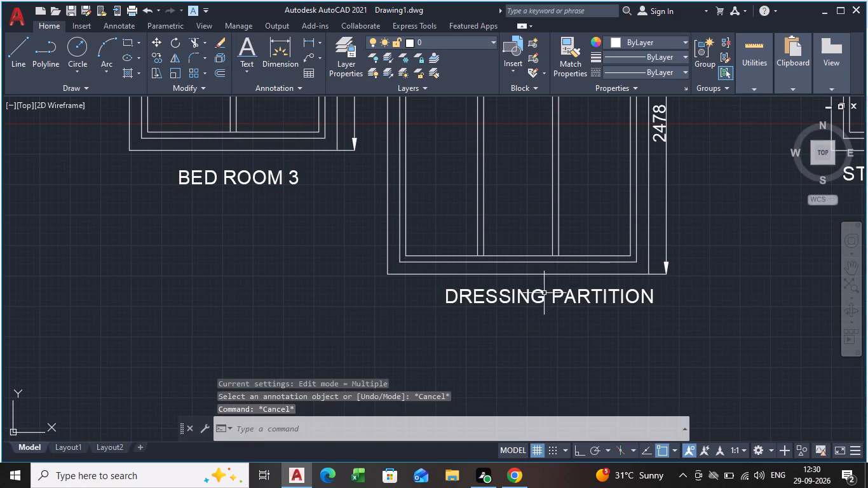
Move the new DRESSING PARTITION label left so it sits centred beneath the 2144-wide three-panel window.
left_click(530, 300)
left_click_drag(530, 300, 492, 303)
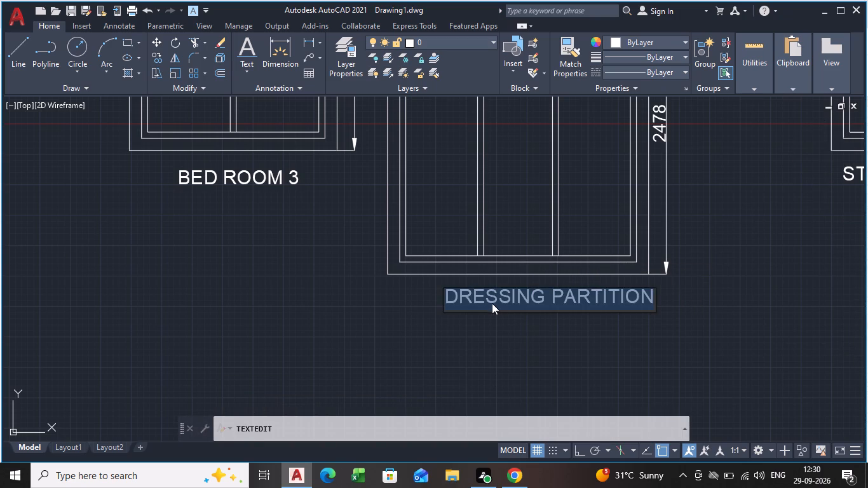
left_click_drag(492, 303, 488, 303)
key("Escape")
key("Escape")
key("Escape")
left_click(497, 301)
left_click_drag(502, 301, 498, 301)
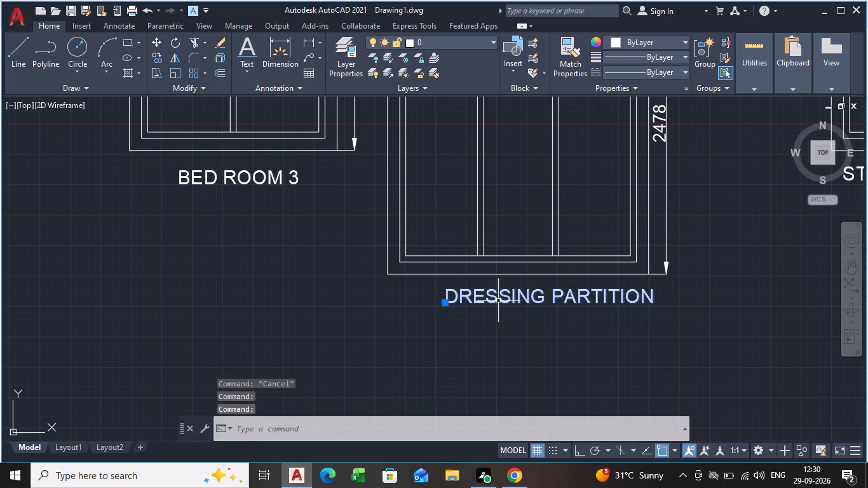
left_click_drag(498, 301, 474, 301)
Change the STAIRS label beneath the 600-wide window between the 2144-wide and 904-wide windows to TOILET.
scroll(590, 276, "up", 1)
middle_click_drag(590, 276, 315, 372)
scroll(315, 372, "down", 3)
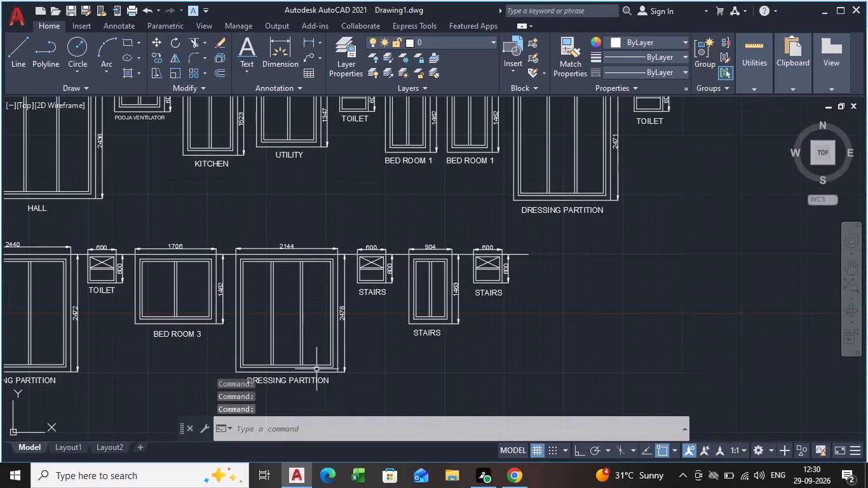
scroll(374, 289, "up", 1)
double_click(377, 295)
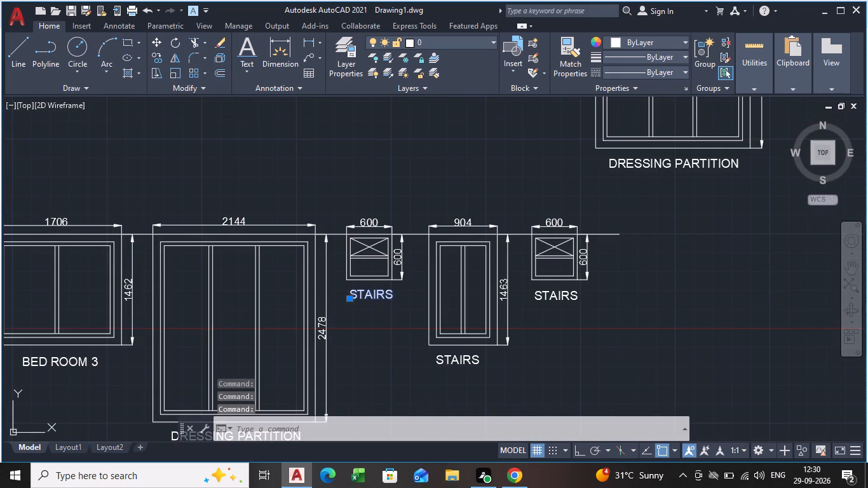
scroll(381, 297, "up", 3)
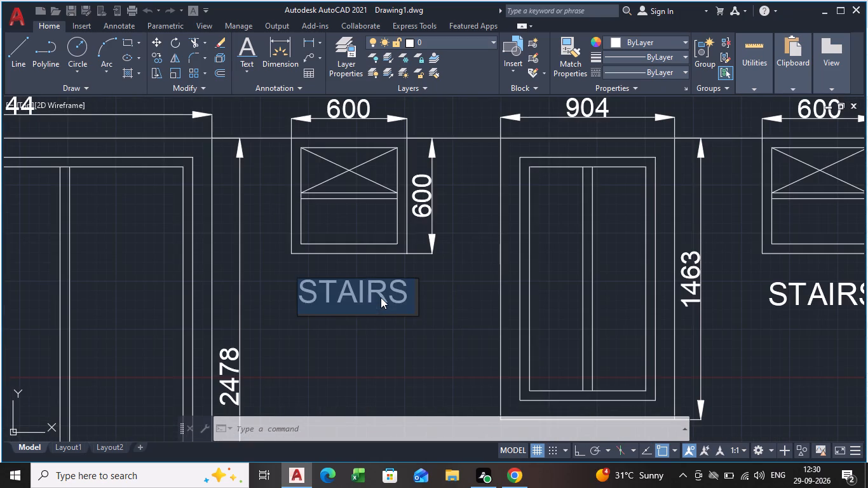
key("BackSpace")
type("TOILEY")
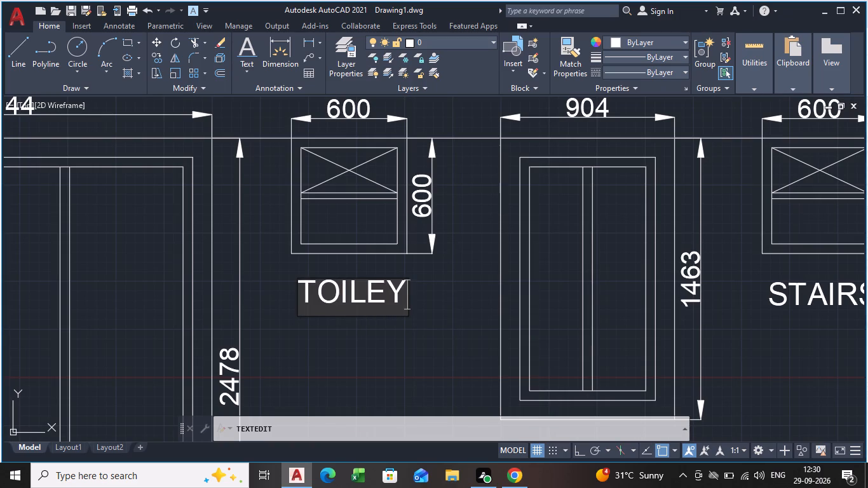
key("BackSpace")
key("t")
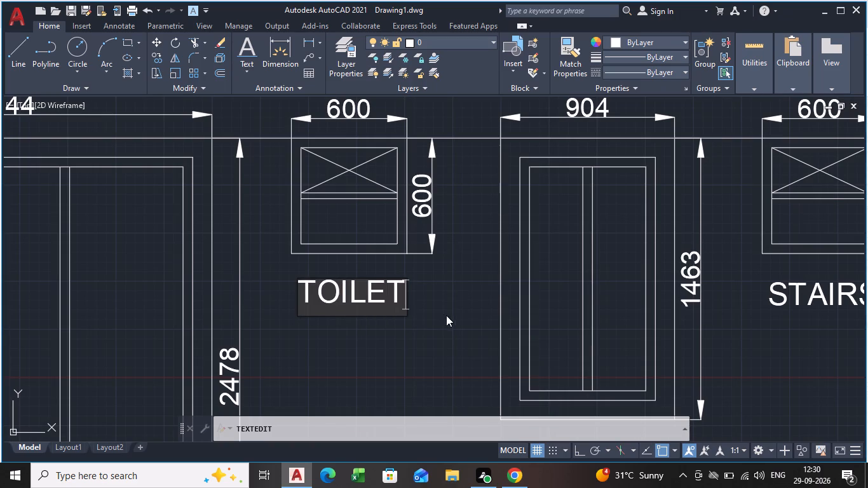
left_click(447, 315)
key("Escape")
Change the STAIRS label beneath the 904-wide two-panel window in the lower row to BED ROOM 4.
scroll(459, 323, "down", 3)
middle_click_drag(461, 328, 389, 266)
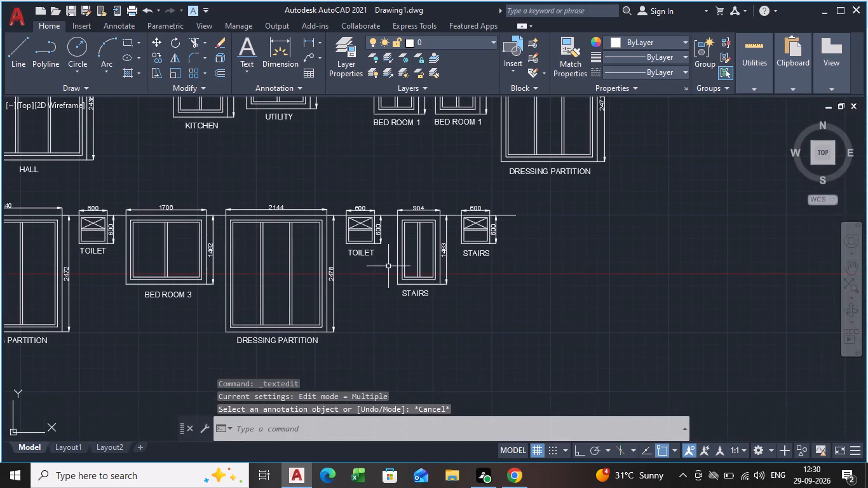
scroll(409, 301, "up", 3)
double_click(415, 287)
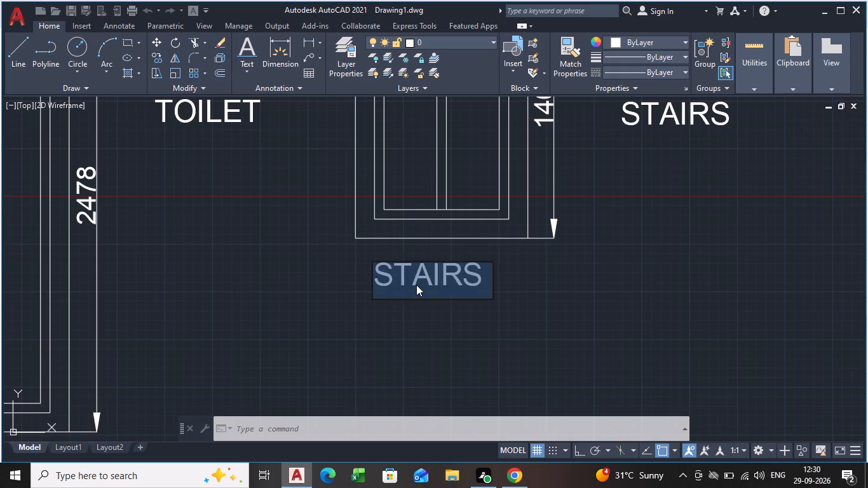
key("BackSpace")
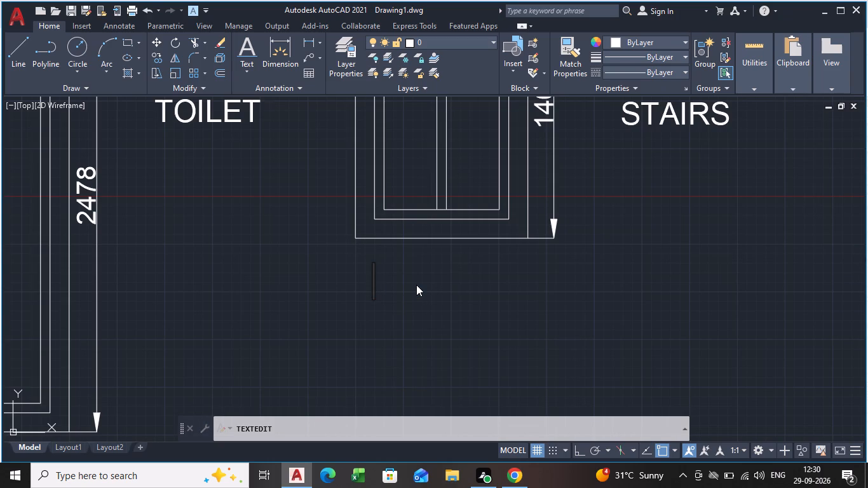
type("BED ROOM 4")
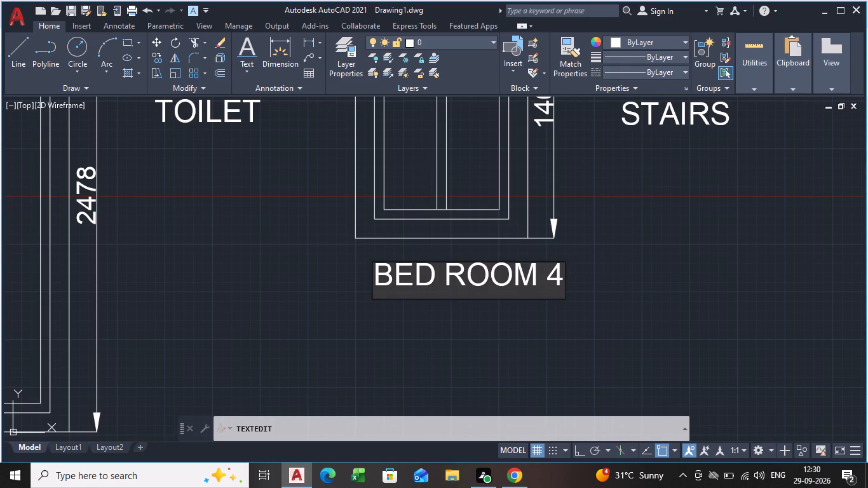
left_click(546, 316)
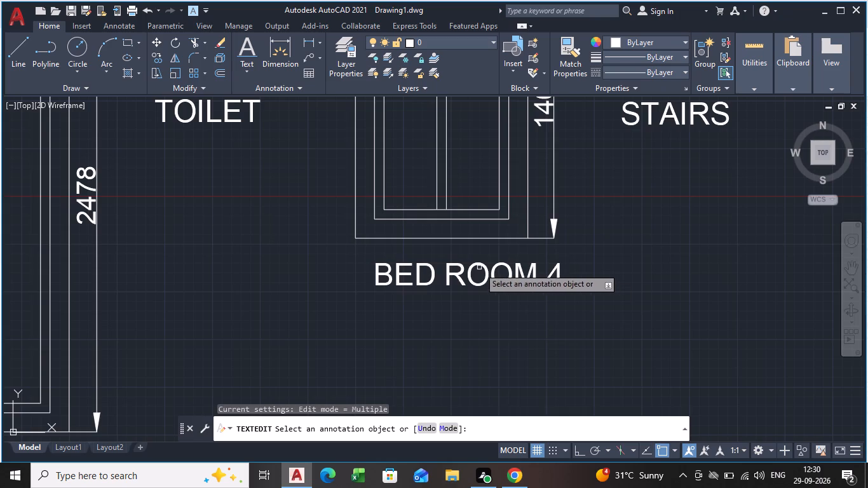
key("Escape")
key("Escape")
key("Escape")
Move the BED ROOM 4 label slightly left to centre it beneath the 904-wide window.
left_click(472, 281)
left_click_drag(468, 281, 463, 281)
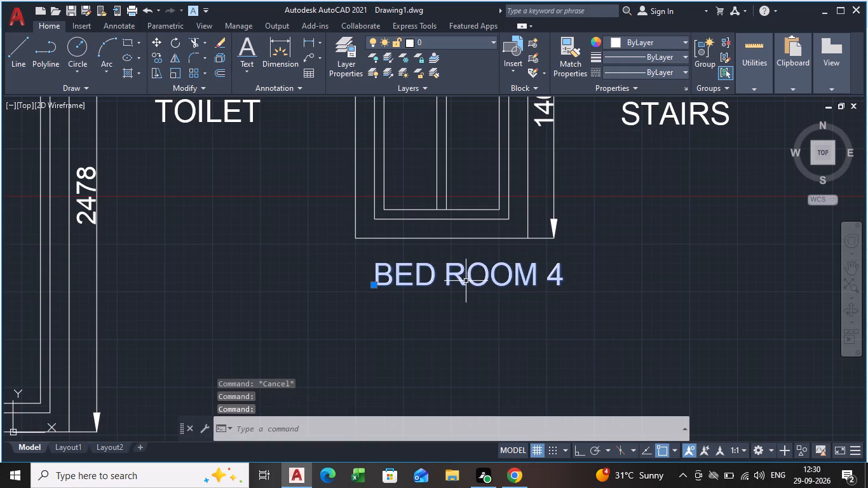
left_click_drag(463, 281, 445, 281)
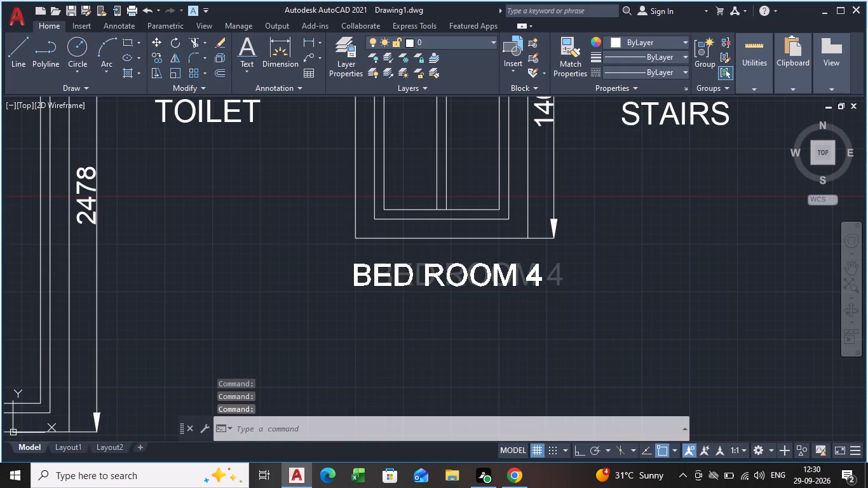
left_click_drag(445, 281, 442, 281)
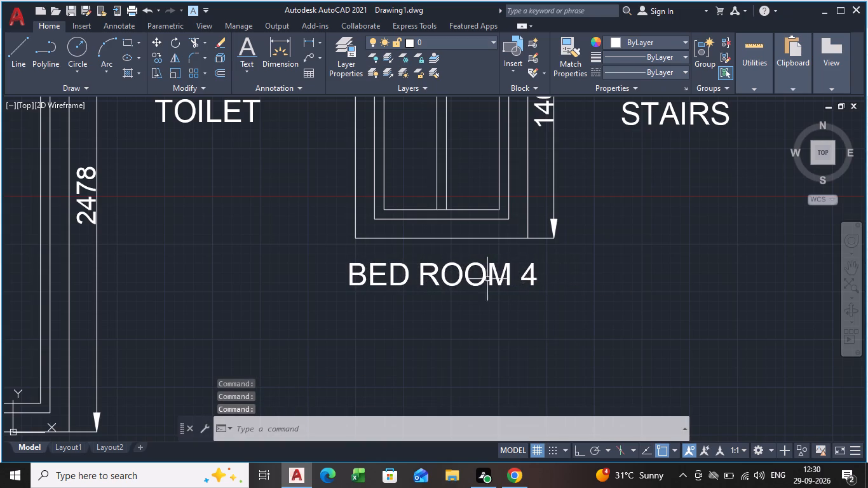
Change the STAIRS label beneath the last 600-wide window in the lower row to TOILET.
middle_click_drag(614, 250, 543, 363)
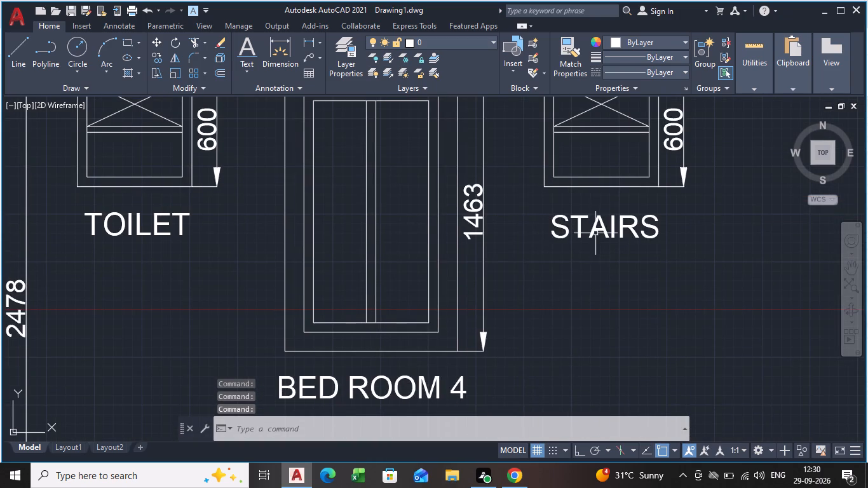
double_click(598, 221)
key("BackSpace")
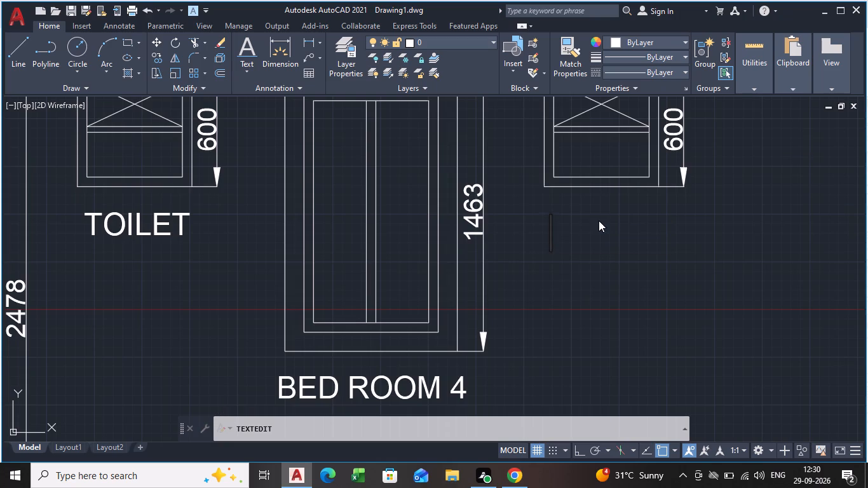
type("TOIL")
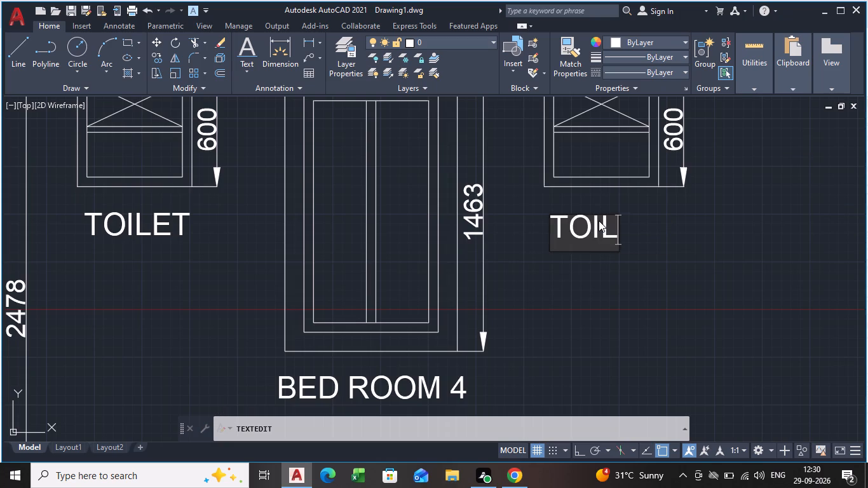
type("ET")
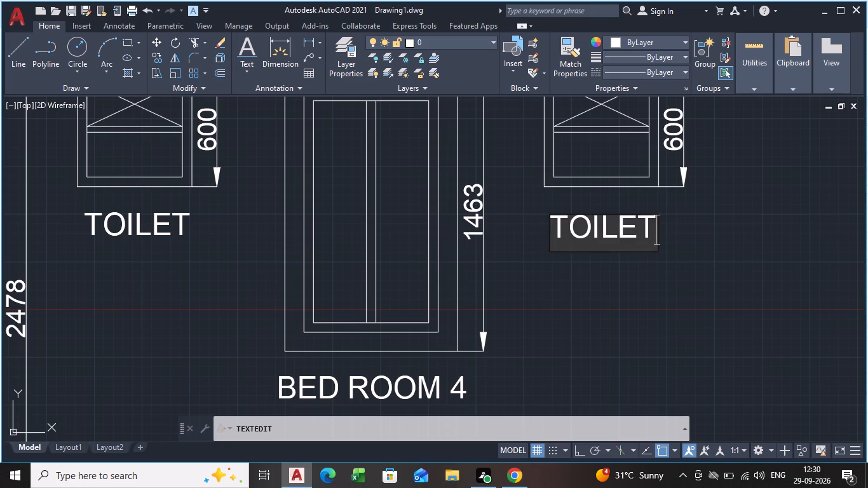
left_click(670, 253)
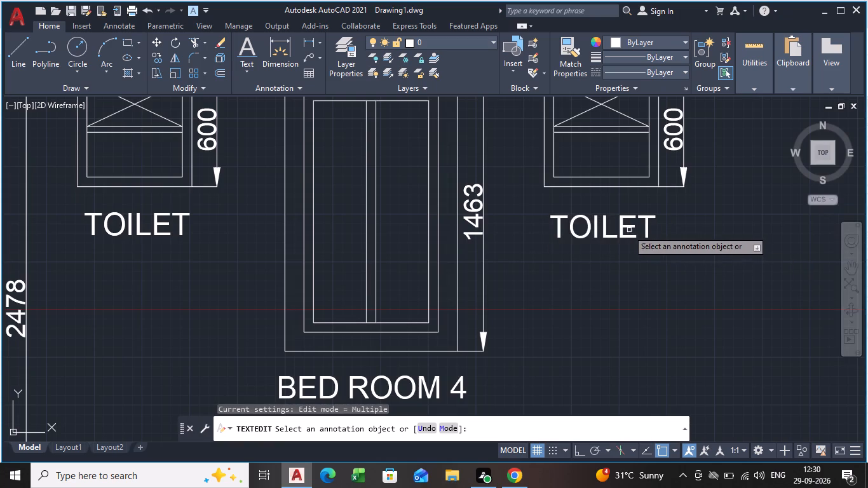
scroll(622, 233, "down", 1)
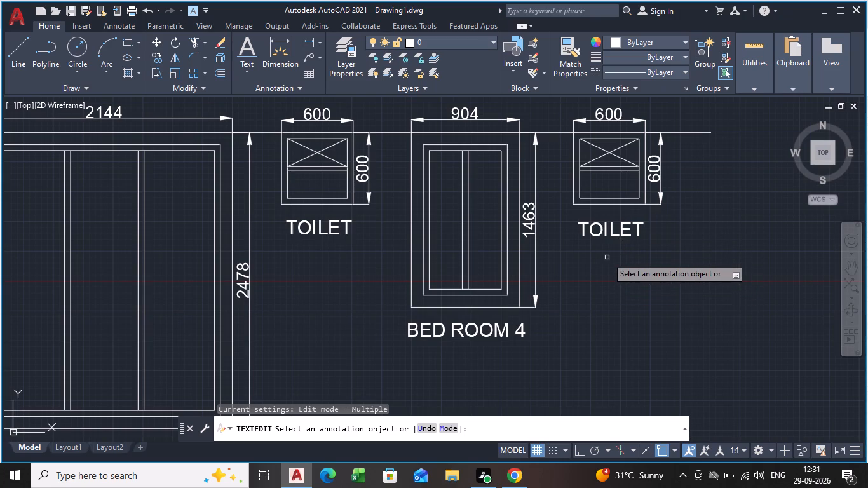
scroll(607, 257, "up", 1)
scroll(607, 257, "down", 2)
middle_click_drag(614, 295, 641, 301)
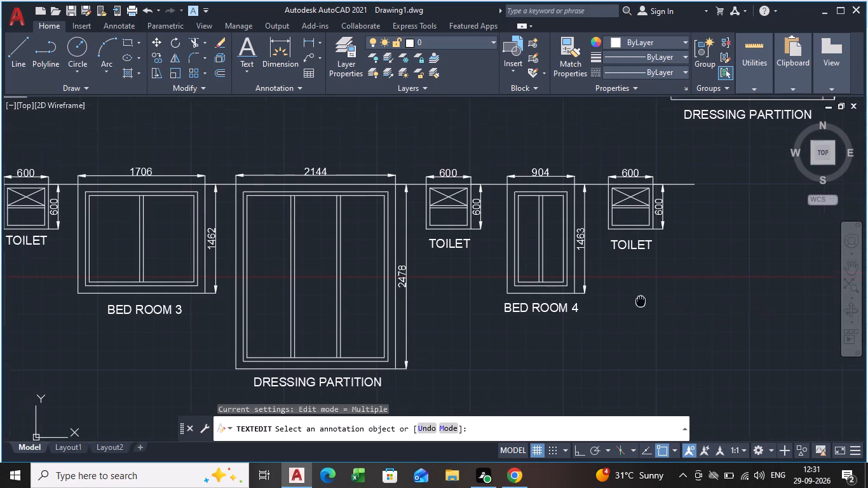
middle_click_drag(641, 301, 685, 290)
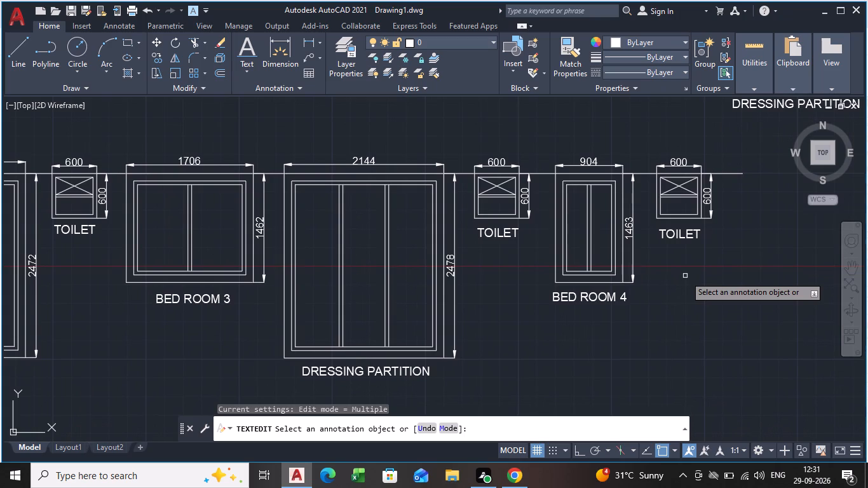
key("Escape")
Review the location labels across both window rows, then examine the STAIRS label beneath the first upper-row window.
scroll(647, 330, "down", 2)
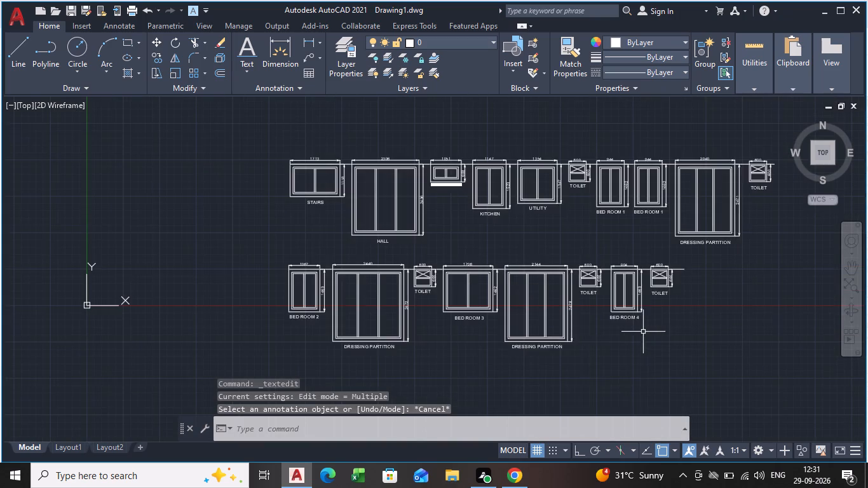
scroll(405, 367, "up", 1)
middle_click_drag(405, 367, 452, 288)
scroll(417, 272, "up", 1)
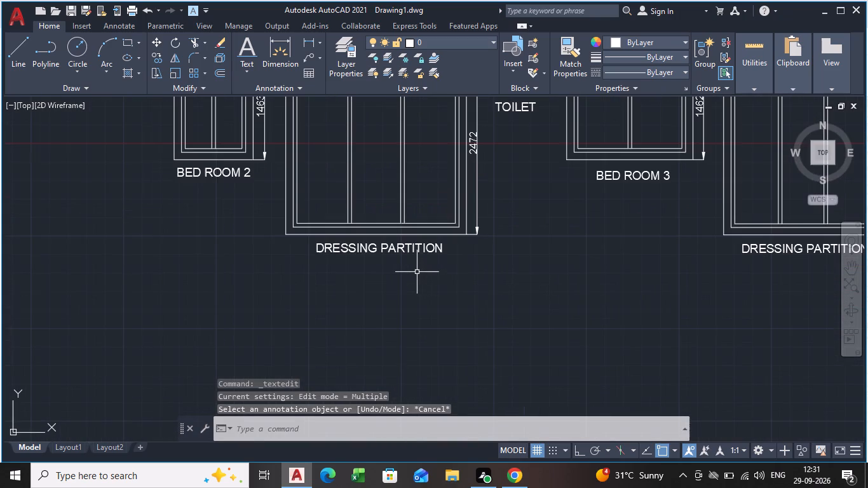
scroll(421, 248, "down", 3)
middle_click_drag(524, 252, 524, 263)
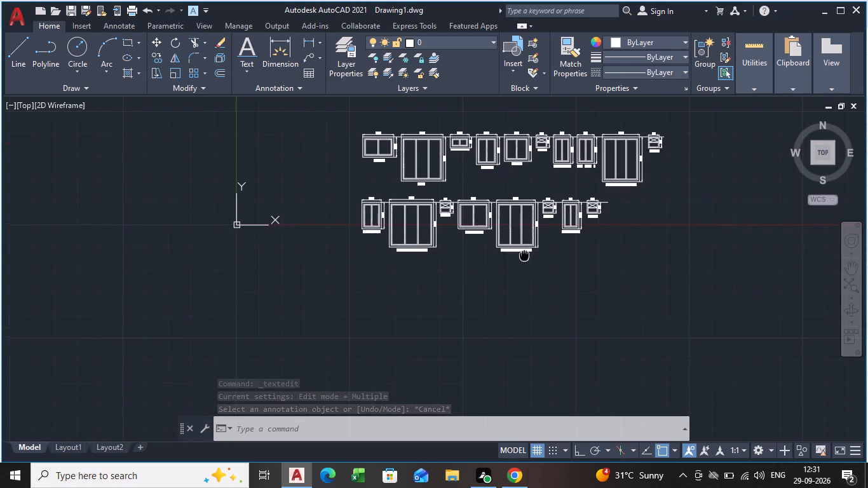
middle_click_drag(524, 263, 524, 334)
scroll(368, 231, "up", 3)
scroll(444, 278, "up", 1)
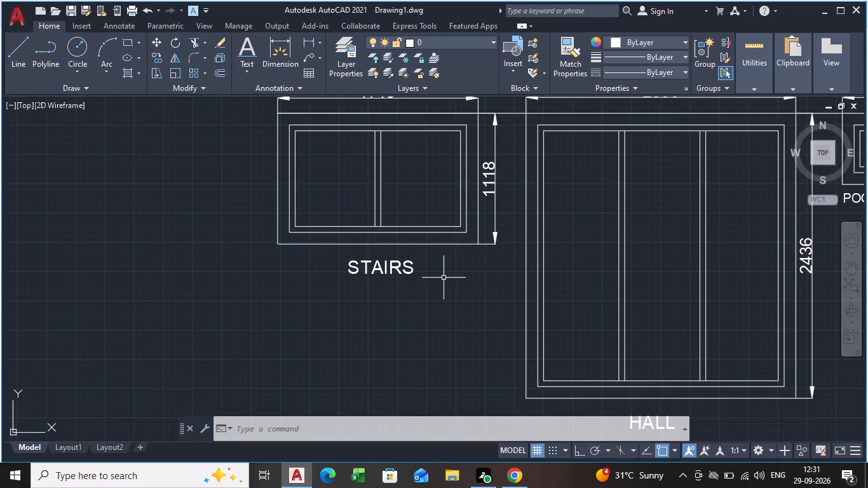
scroll(349, 301, "up", 1)
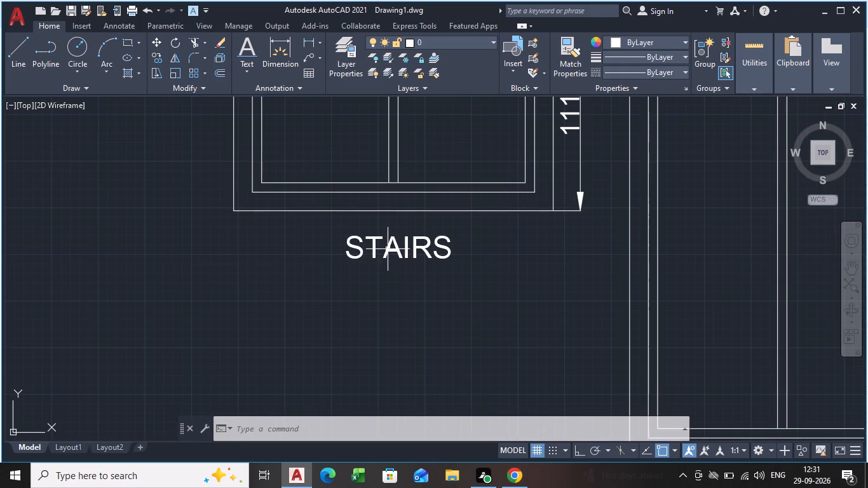
Copy the STAIRS label beneath the 1713-wide window to about 259 units directly below itself as a second text line.
left_click(388, 249)
key("c")
key("o")
key("Return")
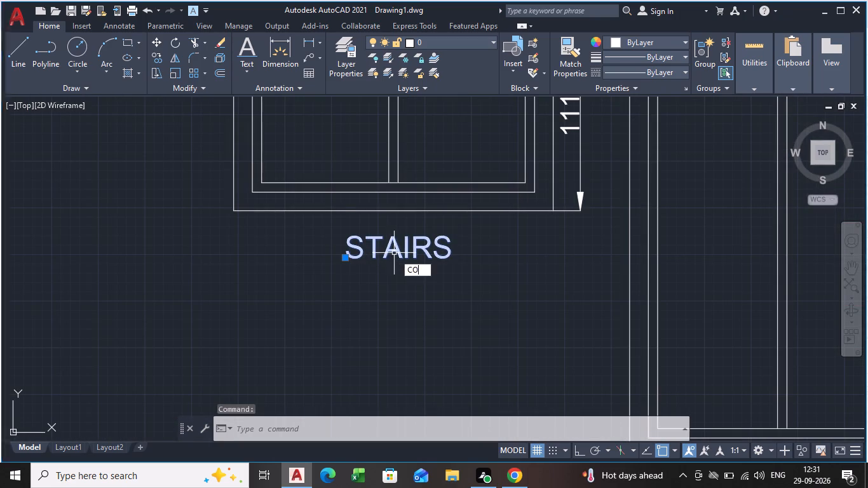
left_click(398, 249)
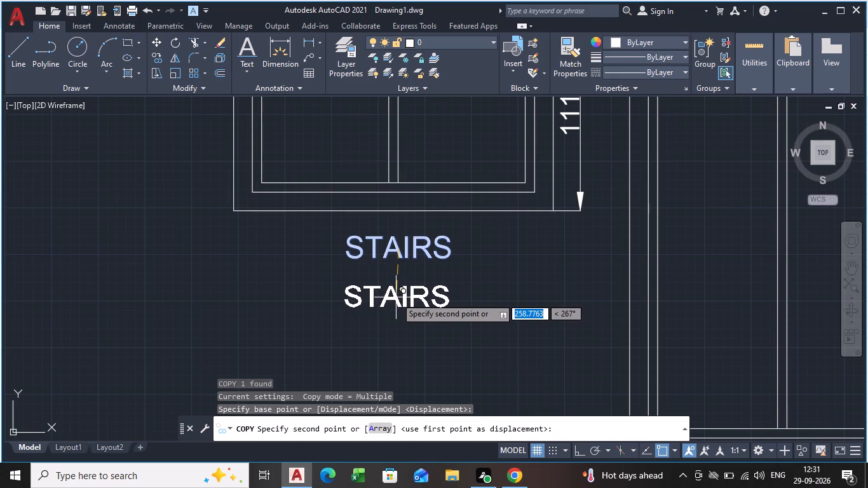
left_click(396, 297)
Place further copies of the STAIRS text just beneath the HALL and POOJA VENTILATOR labels in the upper row.
scroll(477, 310, "down", 3)
middle_click_drag(481, 320, 449, 295)
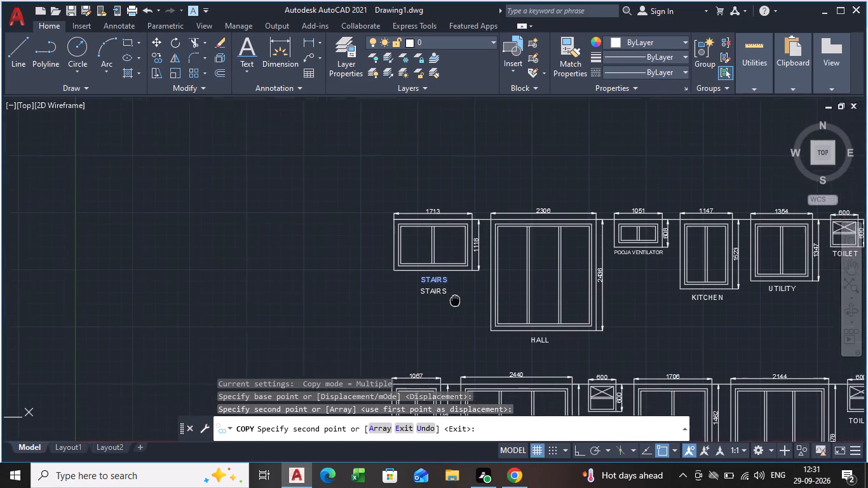
middle_click_drag(449, 295, 394, 235)
scroll(477, 288, "up", 2)
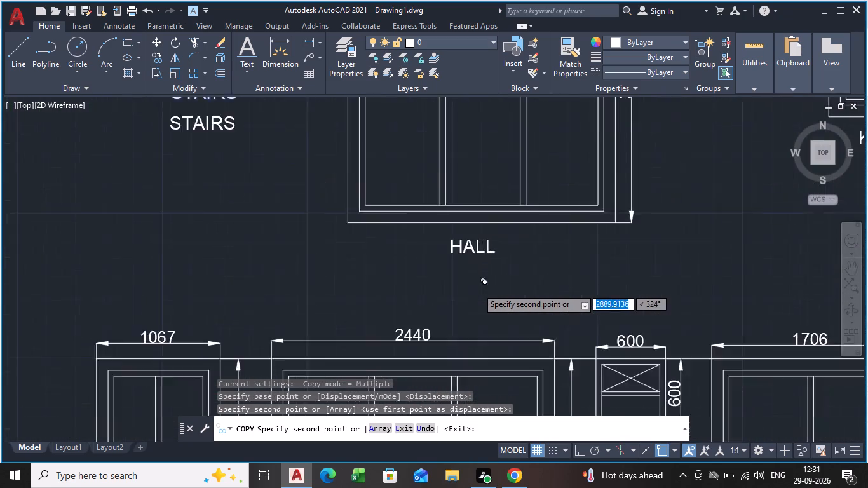
scroll(477, 288, "up", 1)
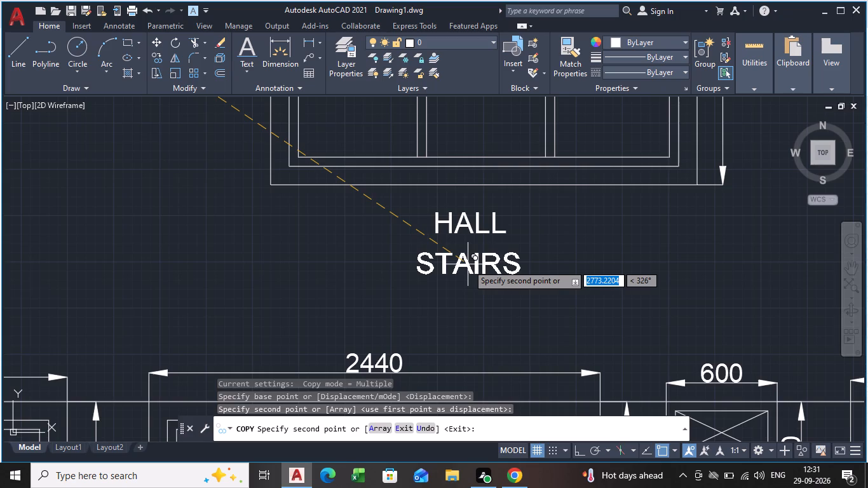
left_click(468, 264)
scroll(631, 264, "down", 3)
middle_click_drag(631, 264, 356, 301)
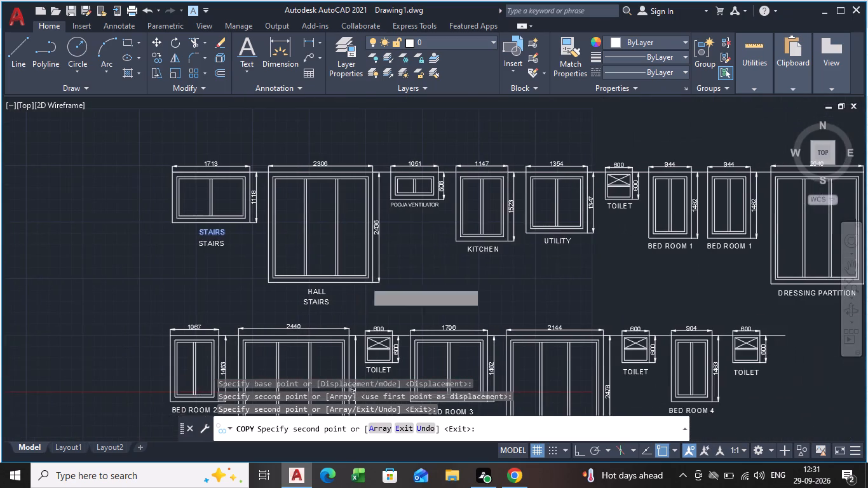
scroll(419, 217, "up", 4)
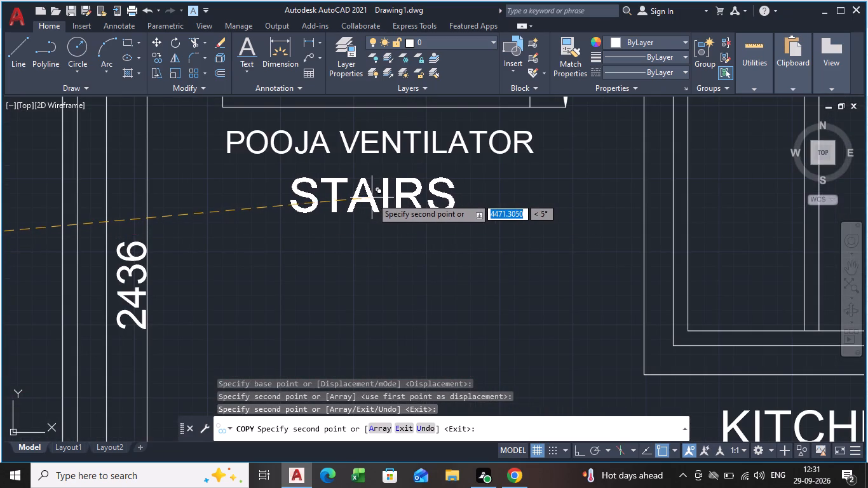
left_click(372, 195)
Place copies of the STAIRS text just beneath the KITCHEN and UTILITY labels in the upper row.
scroll(498, 264, "down", 3)
middle_click_drag(504, 283, 304, 219)
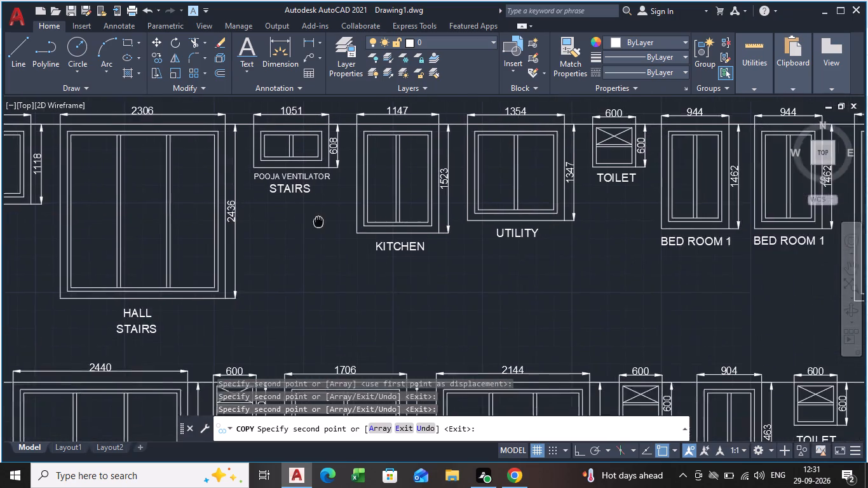
middle_click_drag(304, 219, 301, 219)
scroll(360, 261, "up", 4)
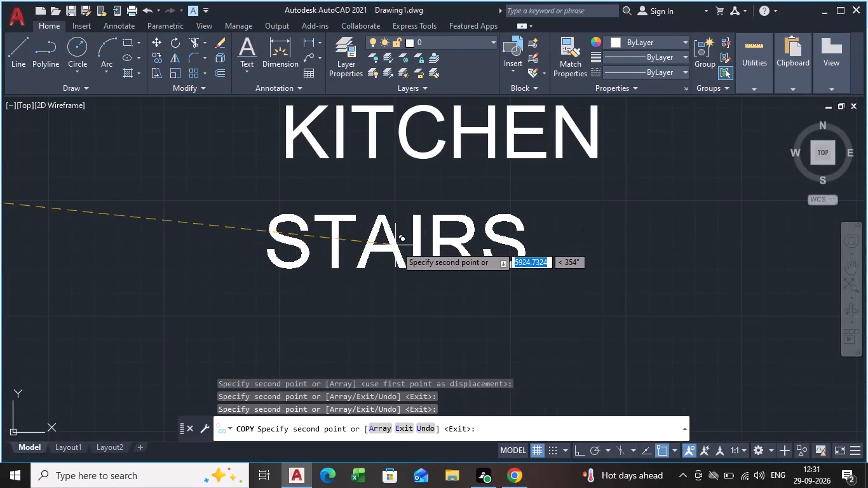
left_click(417, 248)
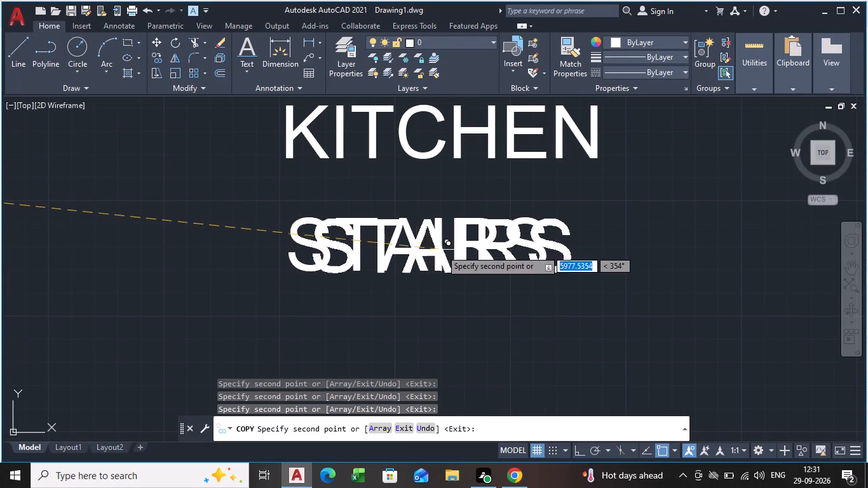
scroll(501, 247, "down", 4)
middle_click_drag(539, 258, 268, 293)
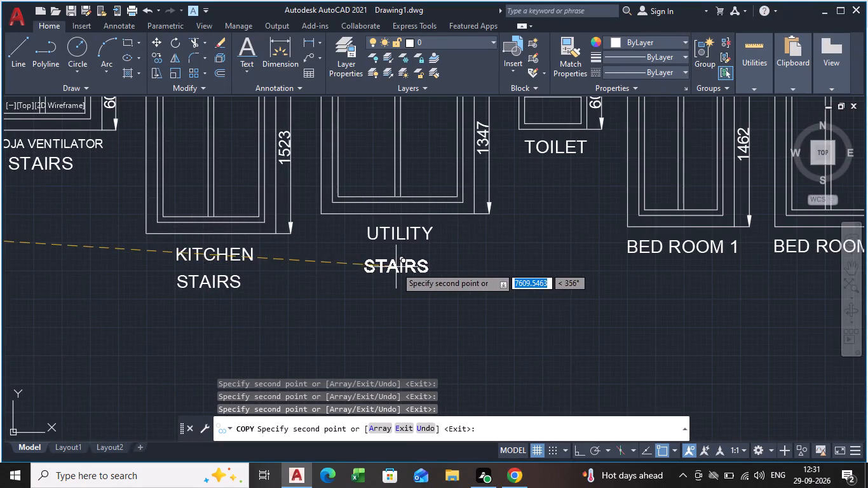
scroll(396, 267, "up", 2)
left_click(395, 254)
Place copies of the STAIRS text beneath the first BED ROOM 1 label and the DRESSING PARTITION label in the upper row.
scroll(535, 281, "down", 4)
scroll(569, 244, "up", 4)
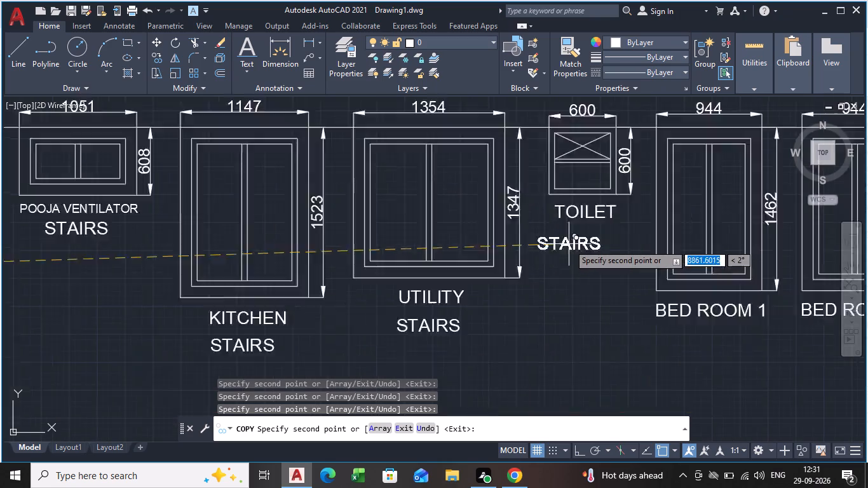
scroll(592, 335, "down", 4)
middle_click_drag(592, 335, 355, 283)
scroll(409, 307, "up", 4)
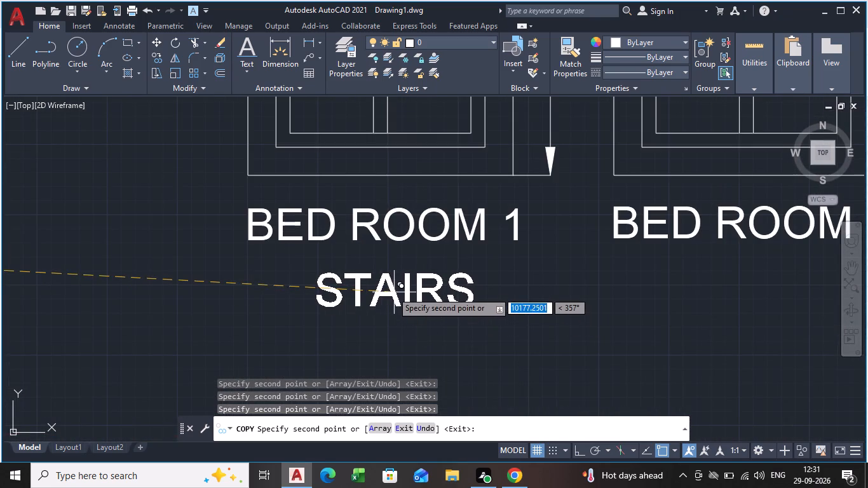
left_click(381, 288)
scroll(524, 320, "down", 4)
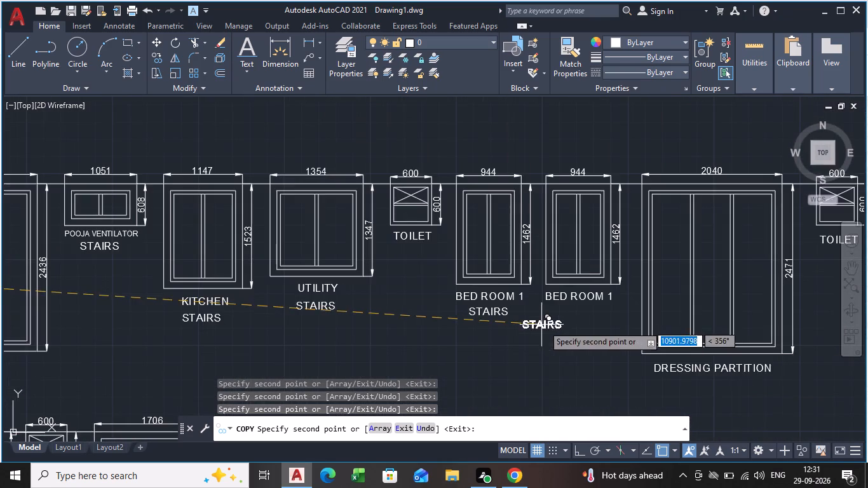
middle_click_drag(544, 325, 233, 262)
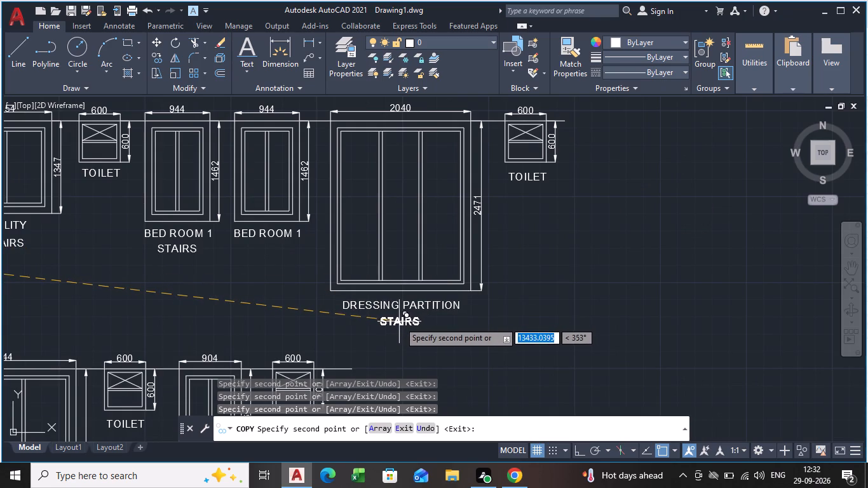
left_click(399, 322)
Place copies of the STAIRS text beneath the lower row's BED ROOM 2 label and the 2440-wide window's DRESSING PARTITION label.
scroll(402, 342, "down", 3)
middle_click_drag(402, 355, 688, 171)
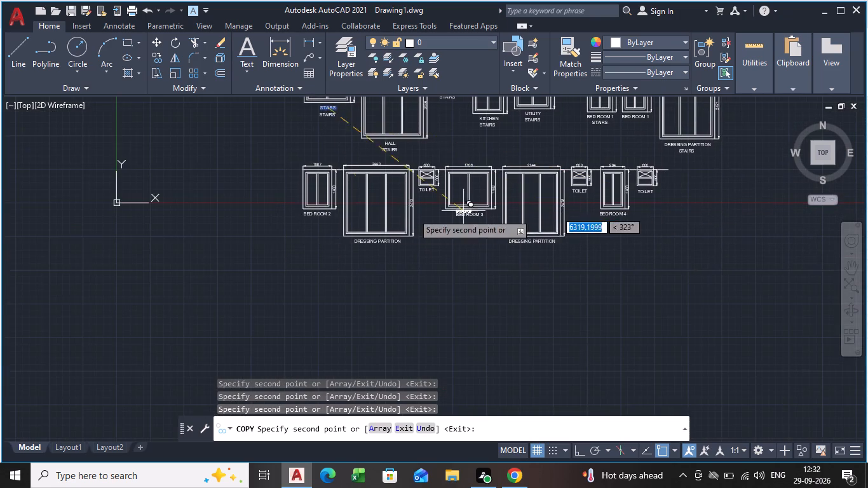
scroll(323, 221, "up", 5)
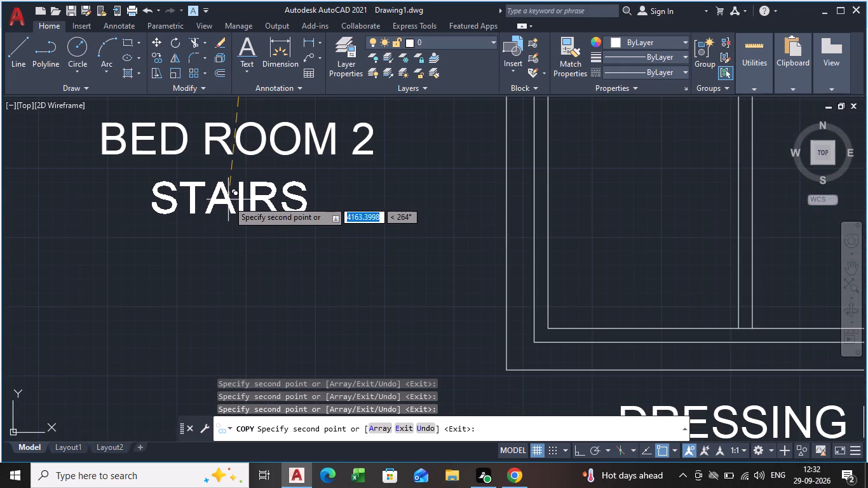
left_click(226, 202)
scroll(344, 277, "down", 1)
middle_click_drag(344, 277, 303, 219)
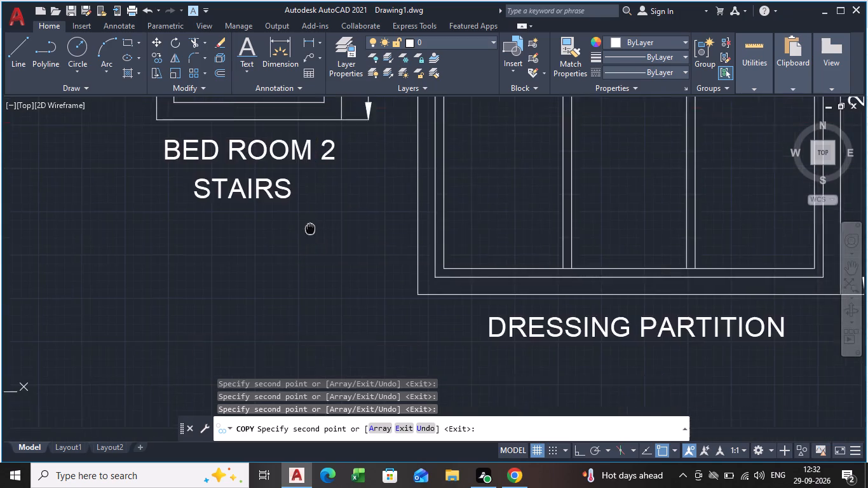
middle_click_drag(303, 219, 204, 169)
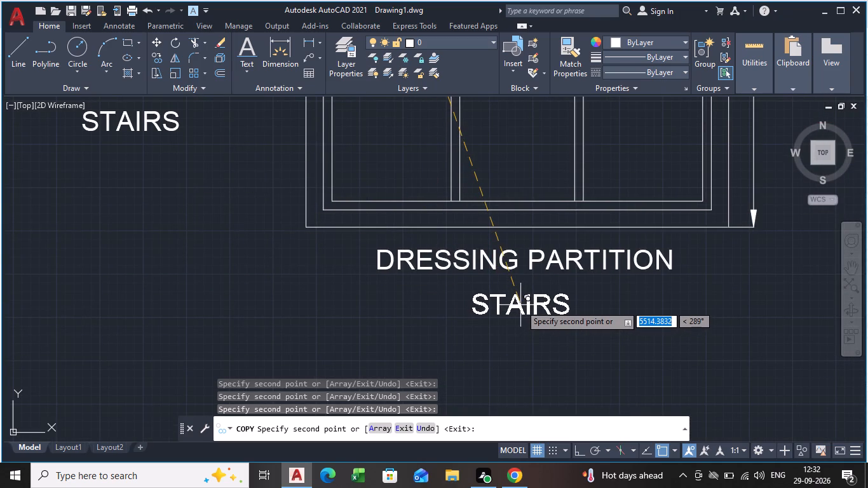
left_click(520, 305)
Place copies of the STAIRS text beneath the BED ROOM 3 label and the 2144-wide window's DRESSING PARTITION label.
scroll(733, 297, "down", 3)
middle_click_drag(733, 297, 474, 309)
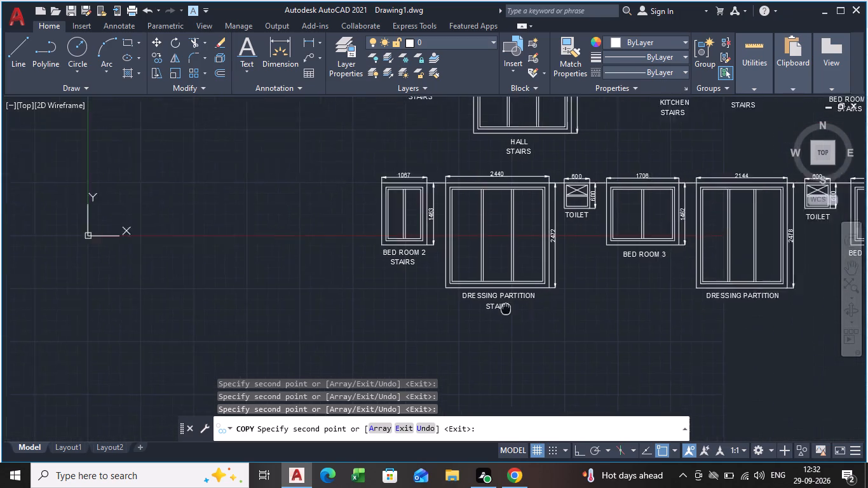
middle_click_drag(474, 309, 208, 335)
scroll(306, 296, "up", 3)
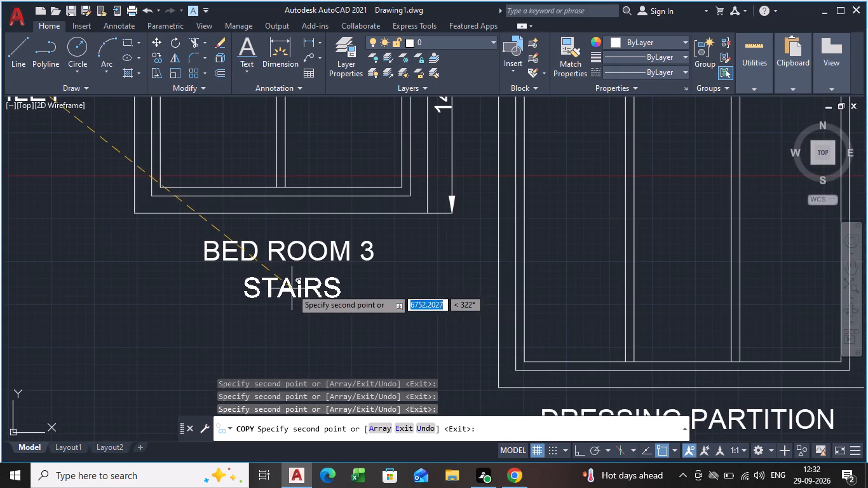
left_click(281, 293)
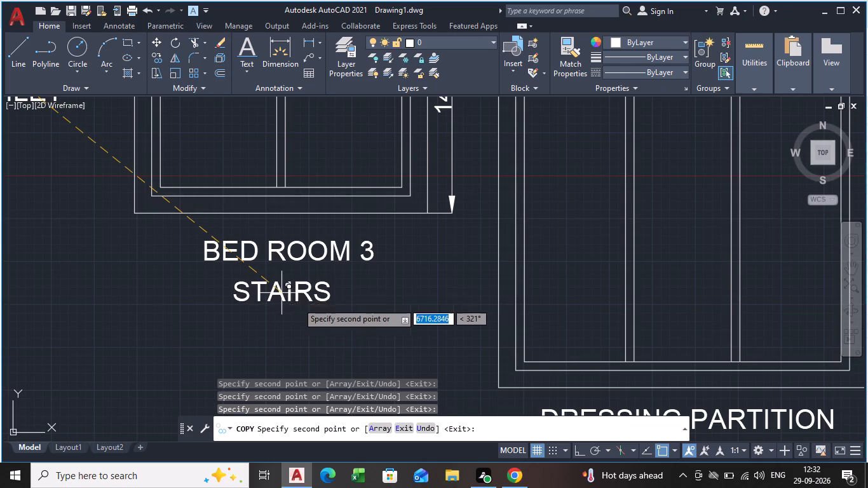
scroll(336, 314, "down", 4)
middle_click_drag(336, 314, 299, 233)
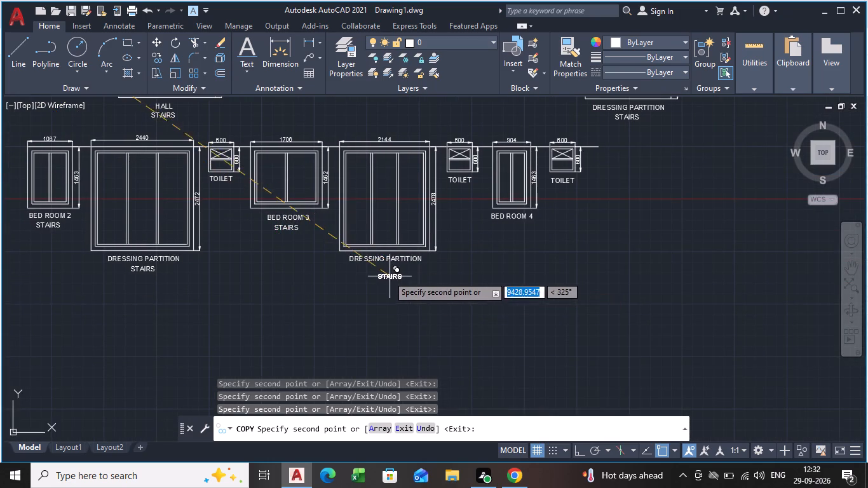
scroll(386, 274, "up", 4)
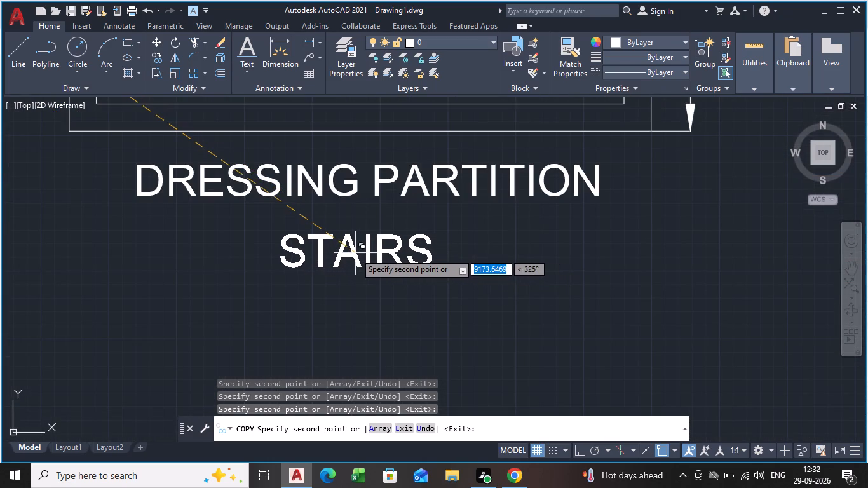
left_click(355, 253)
Place a last copy of the STAIRS text beneath the BED ROOM 4 label in the lower row and end the copying.
scroll(499, 240, "down", 3)
middle_click_drag(559, 247, 270, 320)
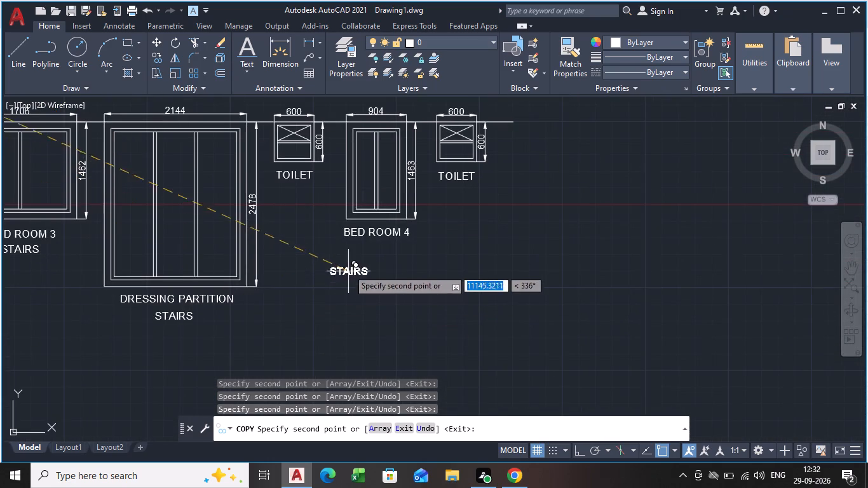
scroll(365, 252, "up", 3)
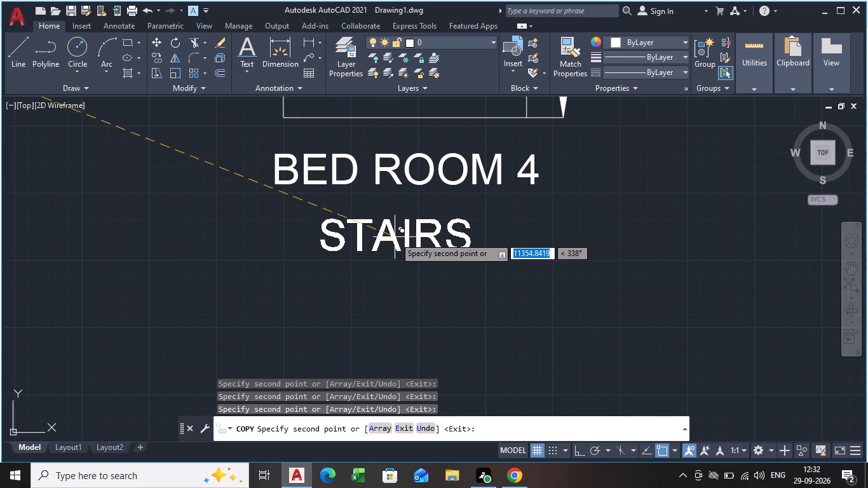
left_click(403, 238)
scroll(460, 283, "down", 1)
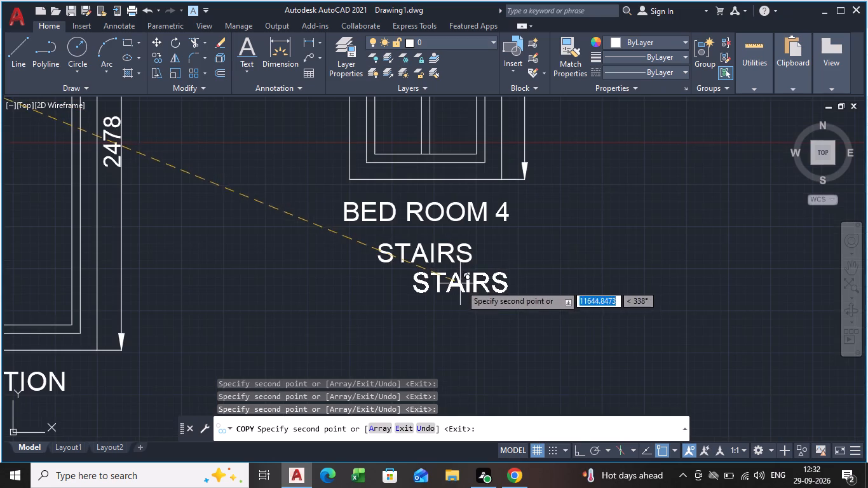
key("Escape")
Change the copied text beneath the first window's STAIRS label in the upper row to 1713 X 1118.
scroll(487, 306, "down", 1)
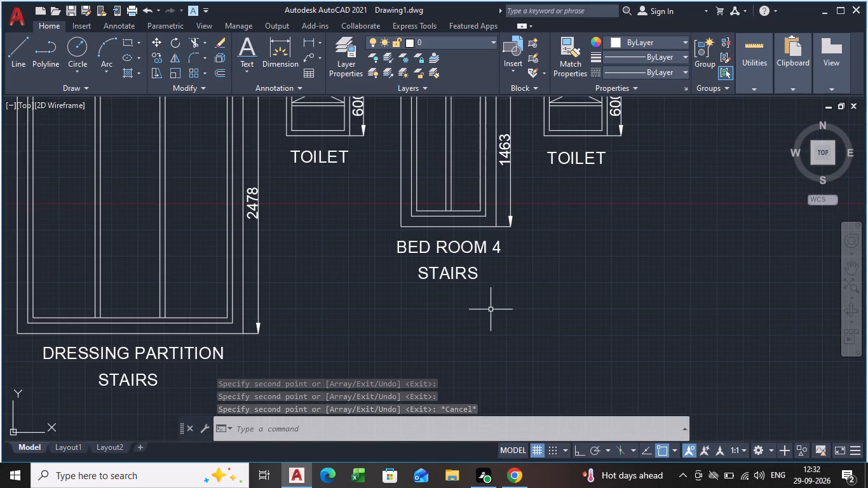
scroll(279, 289, "down", 2)
middle_click_drag(181, 195, 823, 315)
scroll(567, 252, "up", 5)
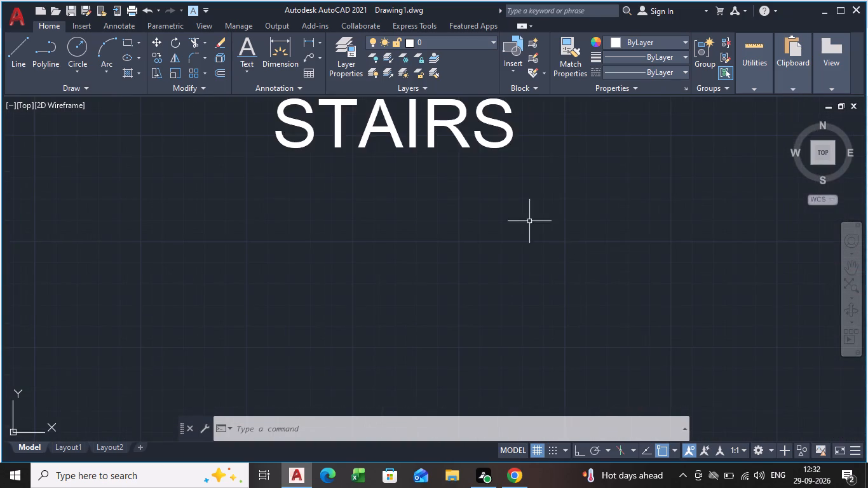
middle_click_drag(519, 202, 524, 355)
scroll(524, 355, "down", 3)
double_click(499, 333)
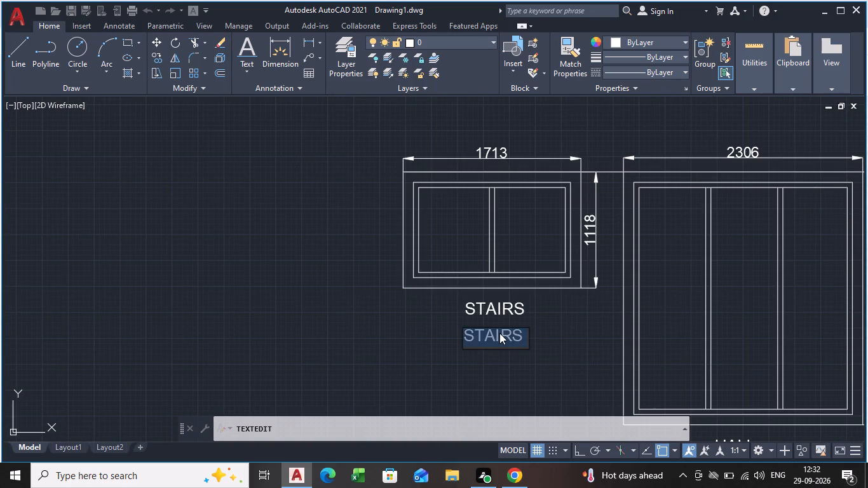
key("BackSpace")
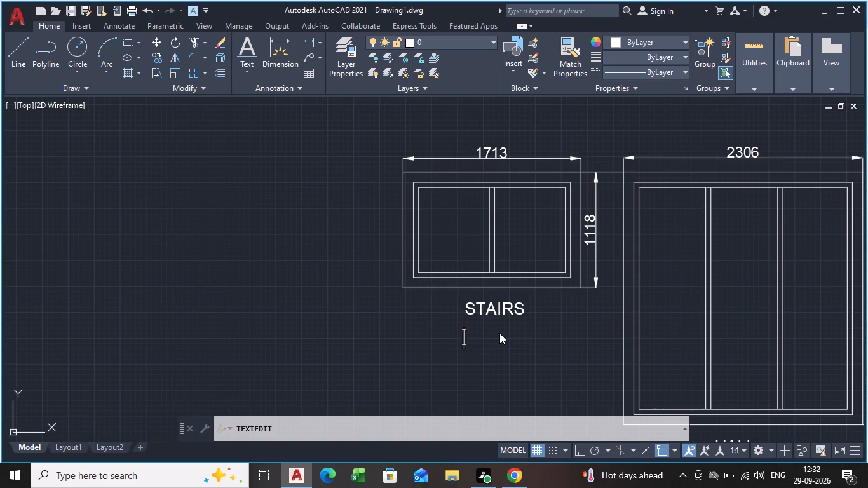
type("171")
key("3")
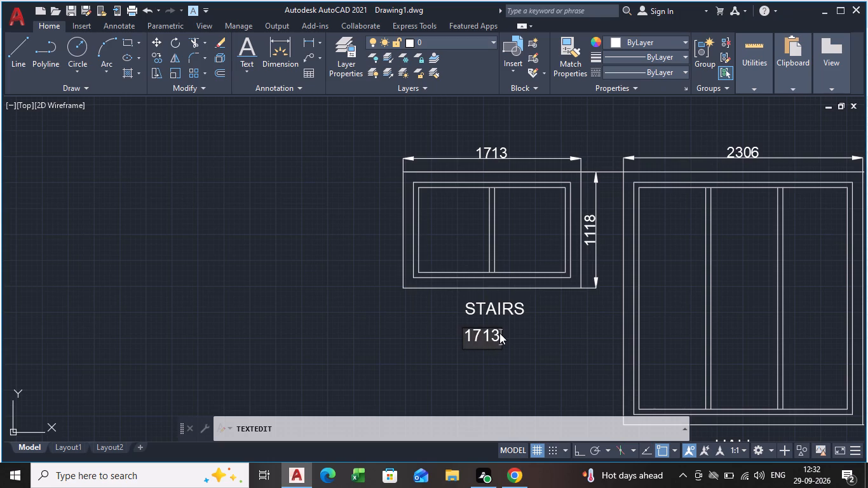
key("space")
type("X")
key("space")
type("111")
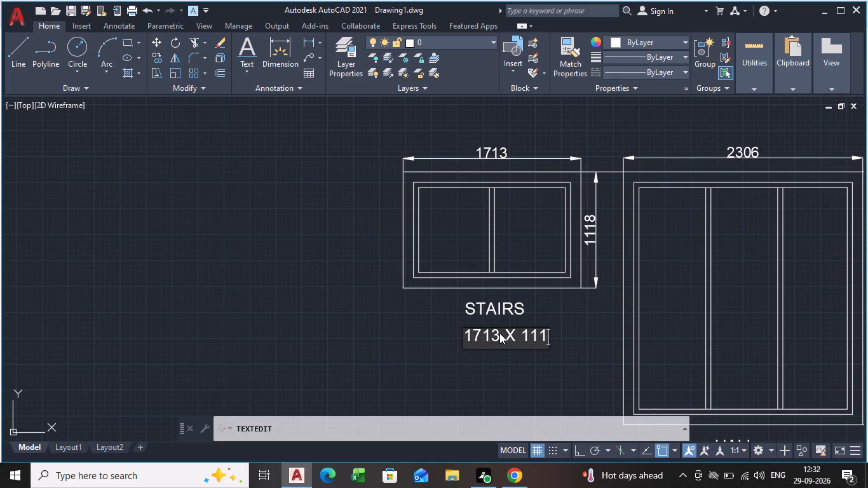
key("8")
left_click(540, 370)
key("Escape")
Change the copied STAIRS text beneath the HALL label to the size line 2306 X 2436.
middle_click_drag(553, 376, 553, 375)
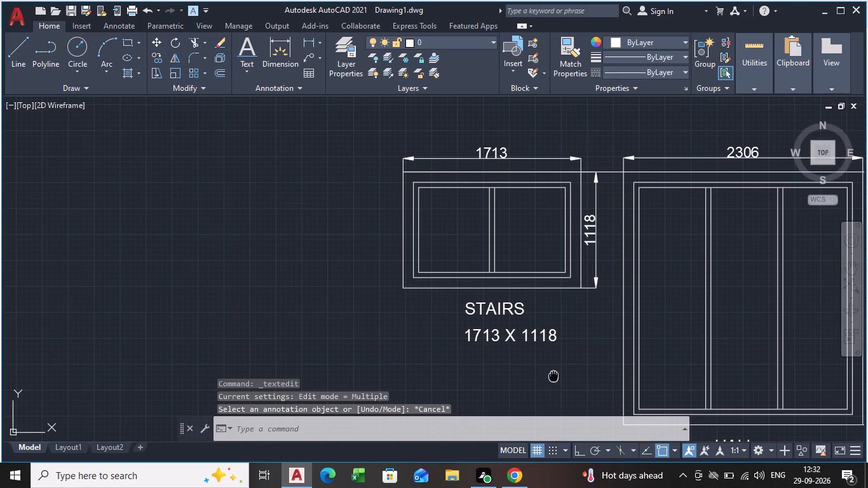
middle_click_drag(553, 375, 486, 346)
scroll(510, 346, "down", 1)
middle_click_drag(510, 346, 263, 255)
scroll(369, 318, "up", 2)
scroll(369, 307, "down", 2)
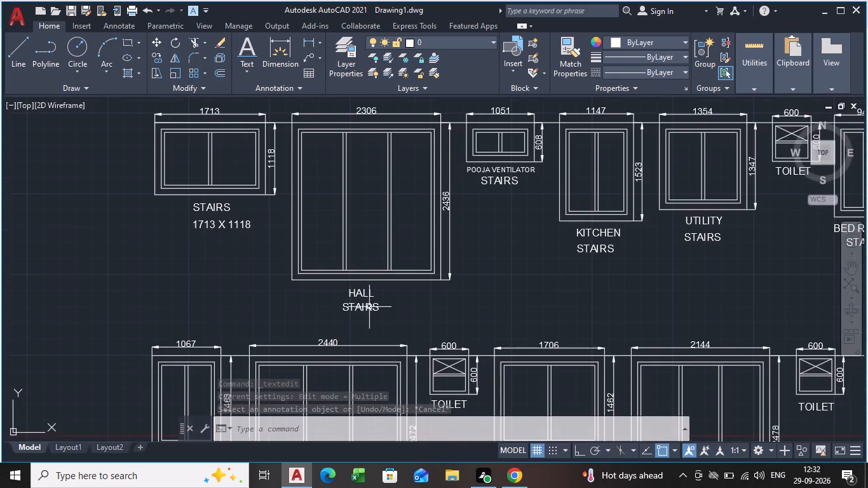
middle_click_drag(369, 307, 365, 325)
double_click(365, 325)
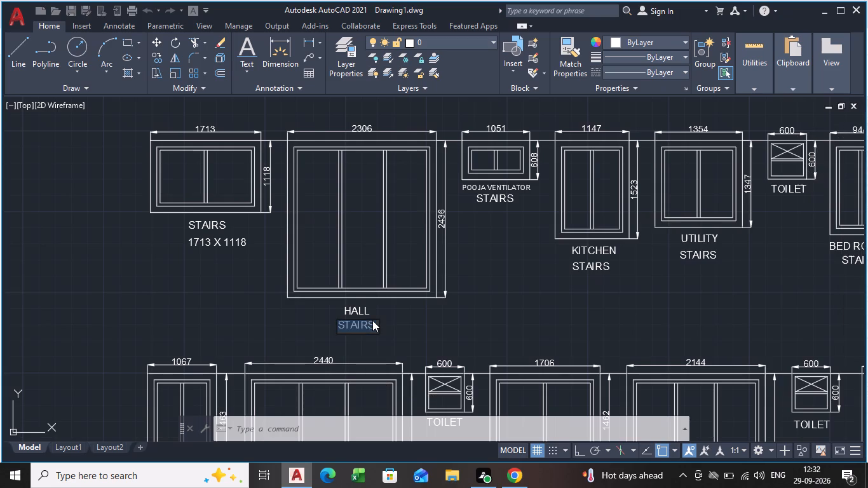
key("BackSpace")
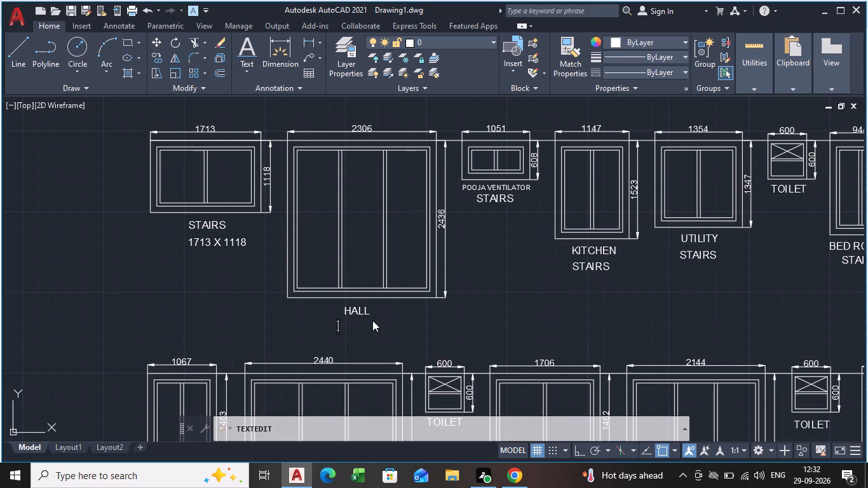
type("23")
type("06 X")
key("space")
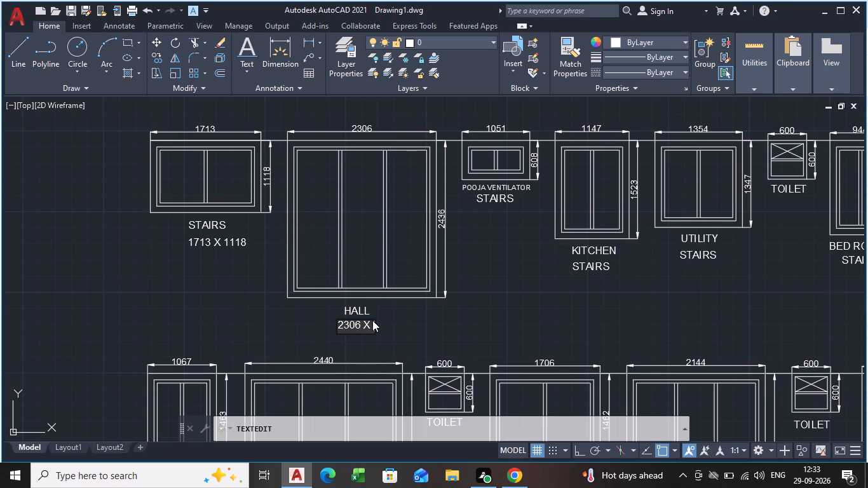
type("24")
type("36")
left_click(426, 345)
key("Escape")
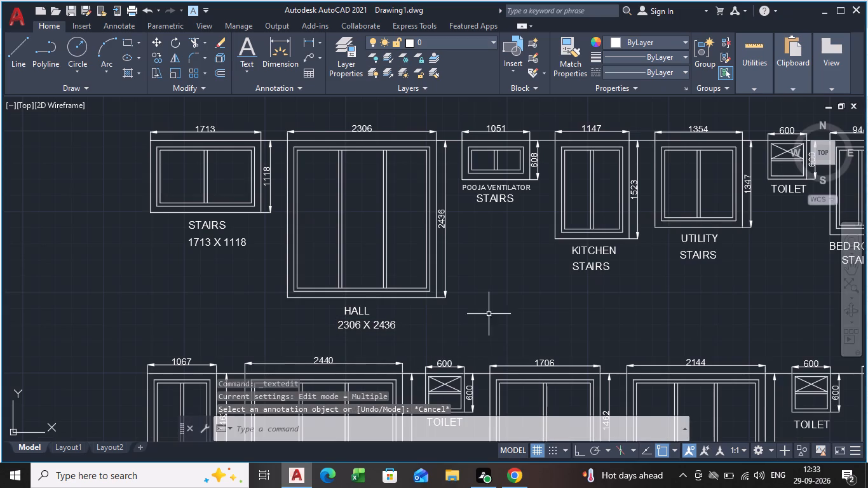
Change the copied STAIRS text beneath the POOJA VENTILATOR label to the size line 1051 X 608.
double_click(502, 201)
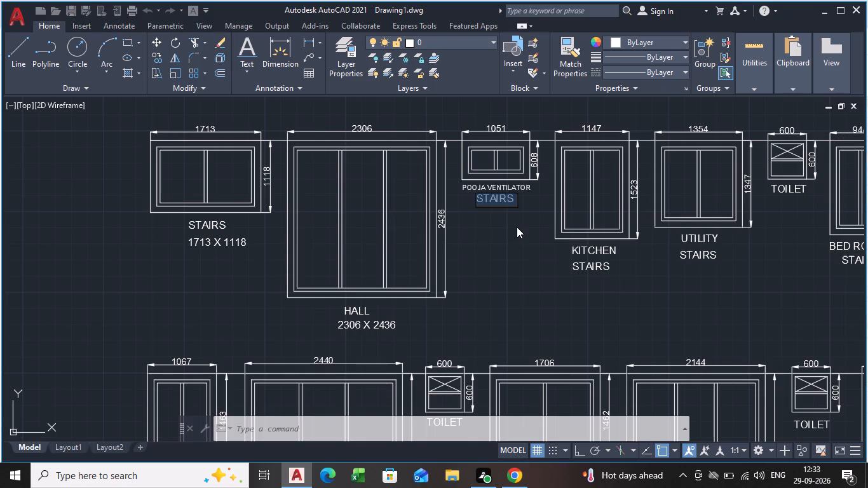
key("BackSpace")
key("BackSpace")
key("BackSpace")
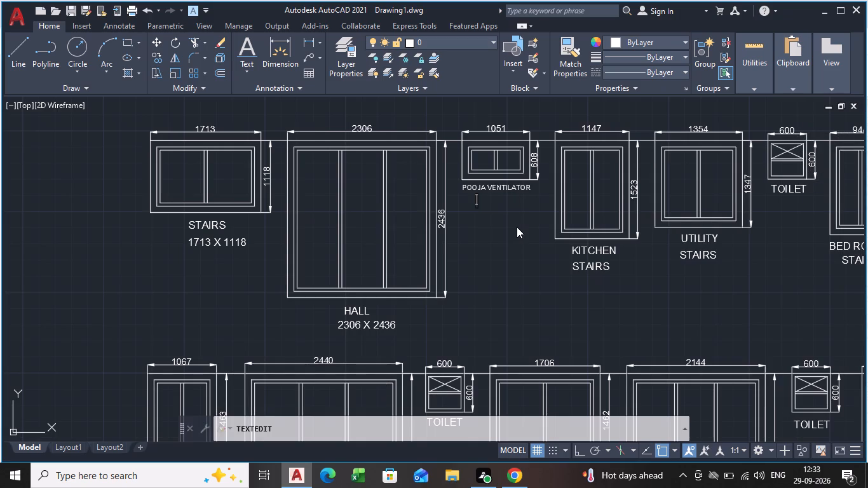
type("10")
type("51")
key("space")
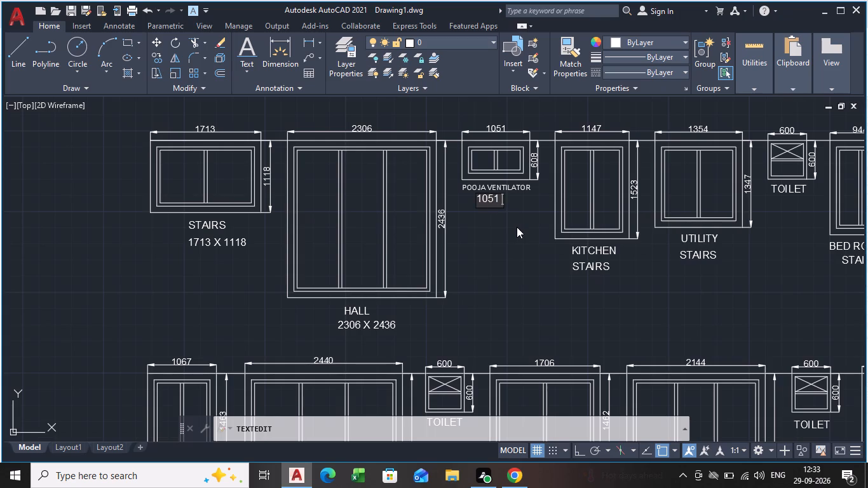
type("X")
key("space")
type("608")
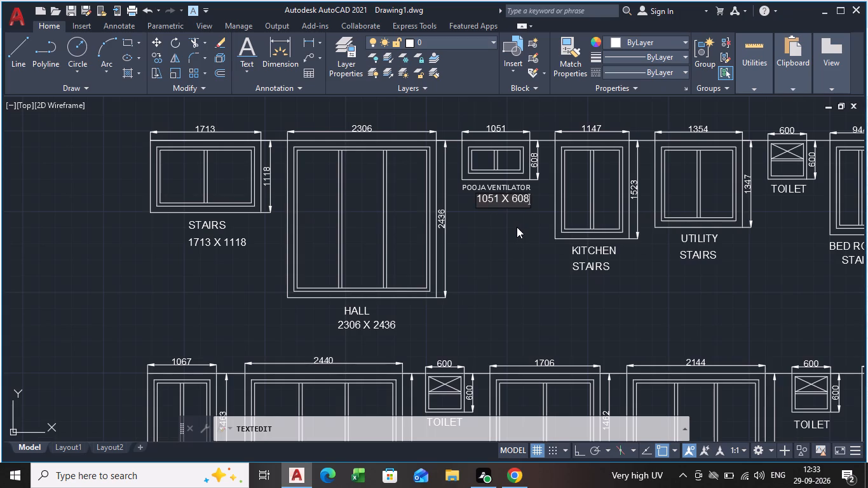
left_click(519, 253)
key("Escape")
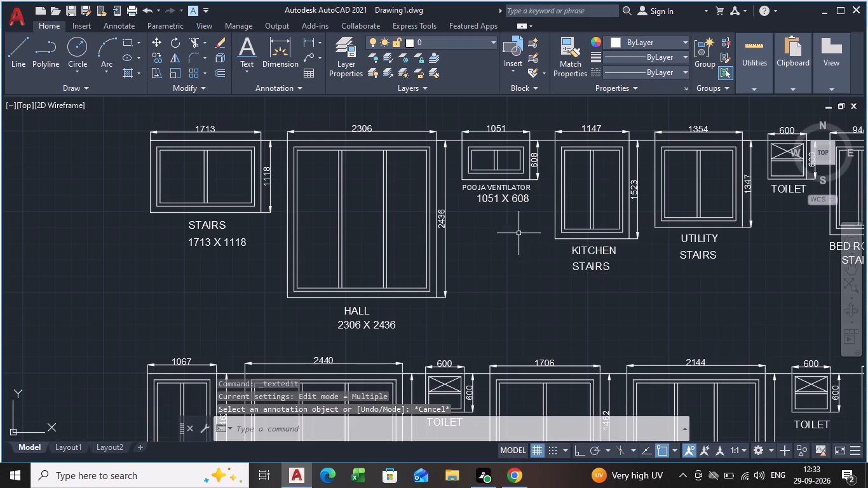
Change the copied STAIRS text beneath the KITCHEN label to the size line 1147 X 1523.
double_click(587, 266)
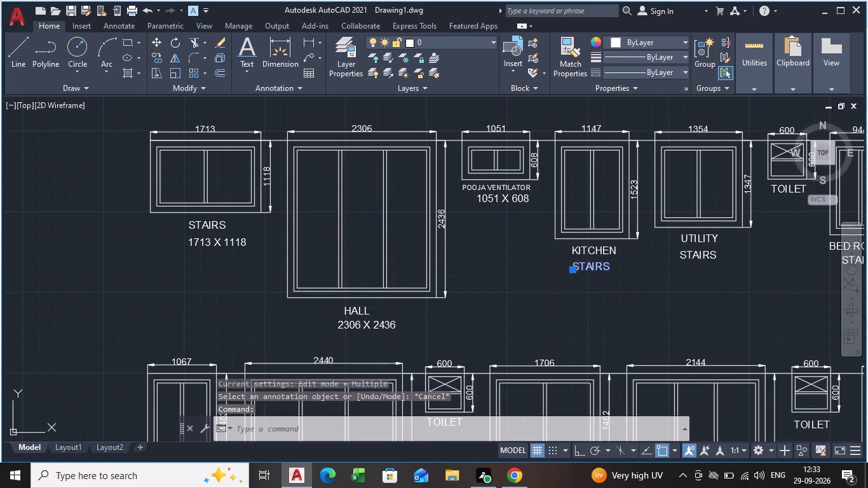
key("BackSpace")
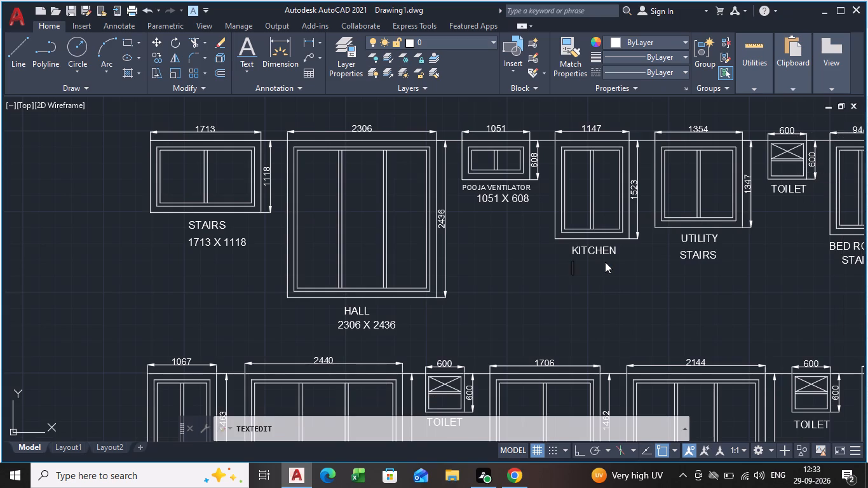
type("114")
type("7 X")
key("space")
type("15")
type("23")
left_click(656, 277)
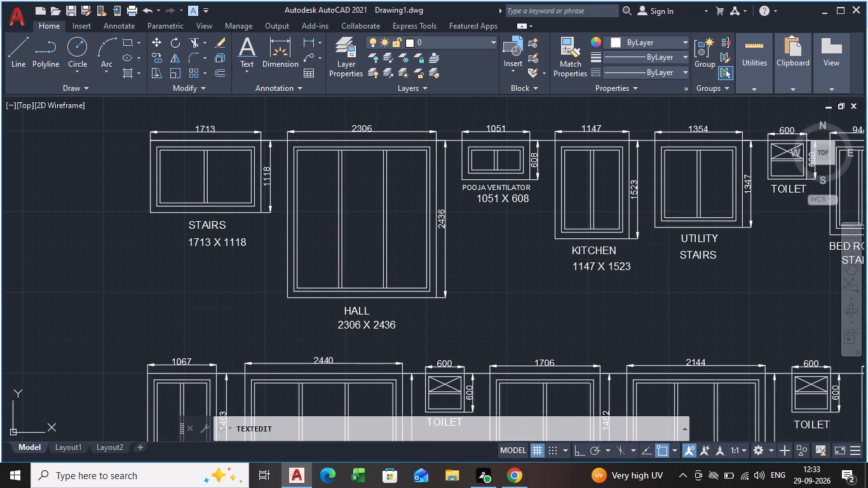
key("Escape")
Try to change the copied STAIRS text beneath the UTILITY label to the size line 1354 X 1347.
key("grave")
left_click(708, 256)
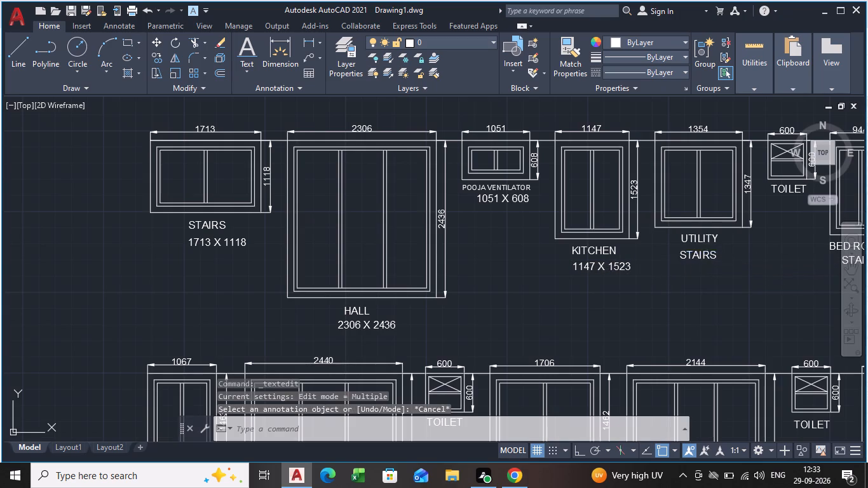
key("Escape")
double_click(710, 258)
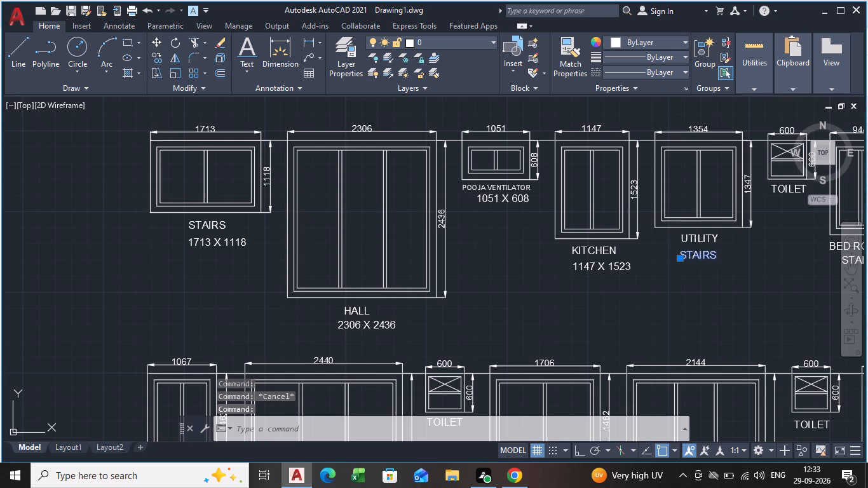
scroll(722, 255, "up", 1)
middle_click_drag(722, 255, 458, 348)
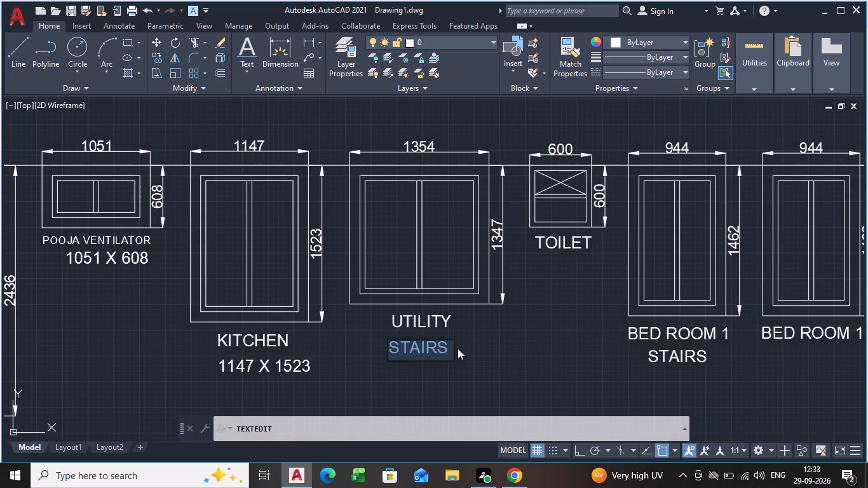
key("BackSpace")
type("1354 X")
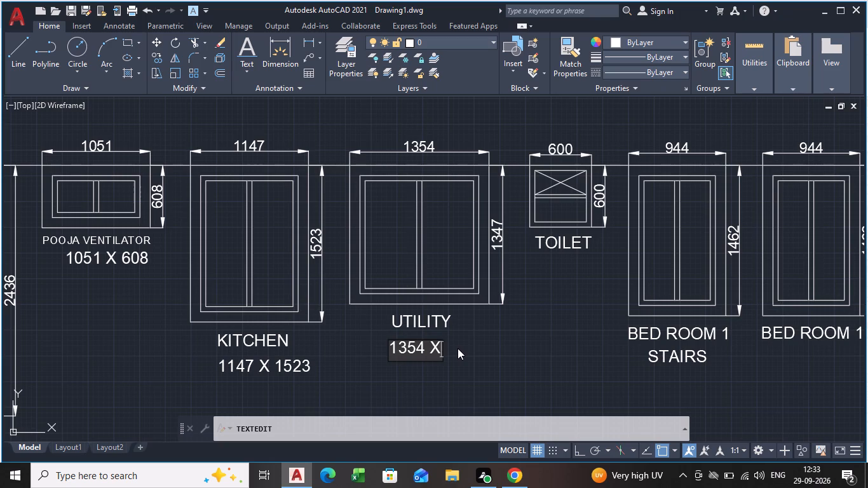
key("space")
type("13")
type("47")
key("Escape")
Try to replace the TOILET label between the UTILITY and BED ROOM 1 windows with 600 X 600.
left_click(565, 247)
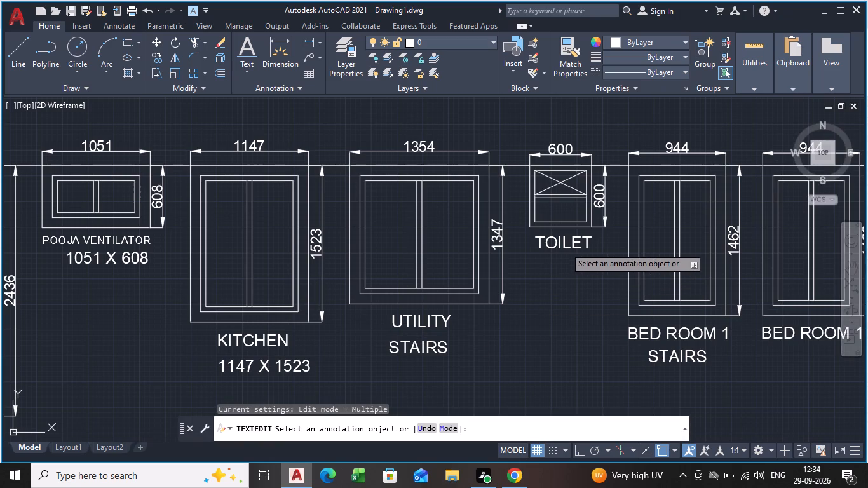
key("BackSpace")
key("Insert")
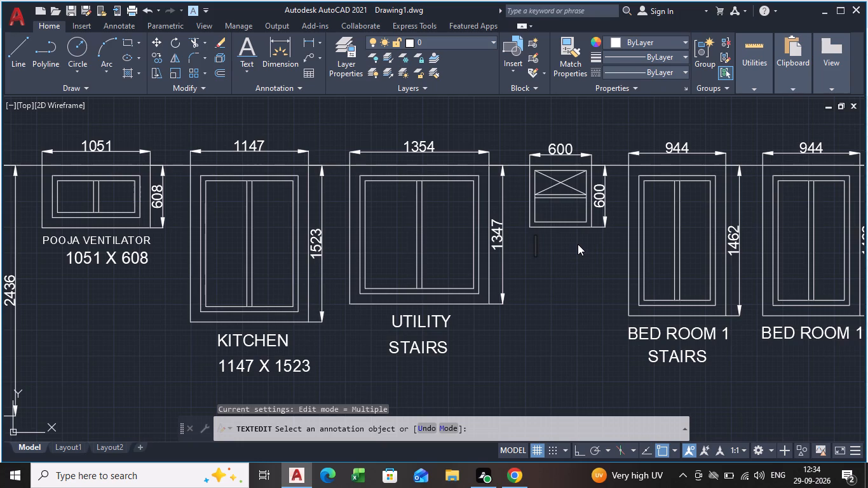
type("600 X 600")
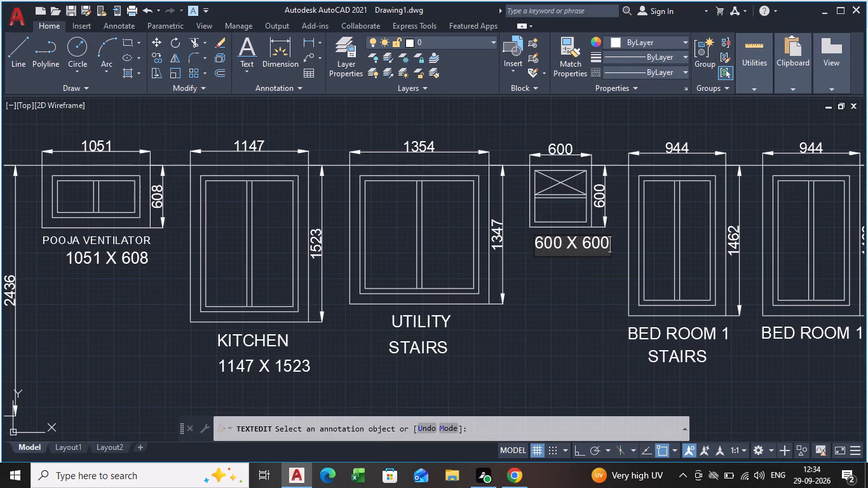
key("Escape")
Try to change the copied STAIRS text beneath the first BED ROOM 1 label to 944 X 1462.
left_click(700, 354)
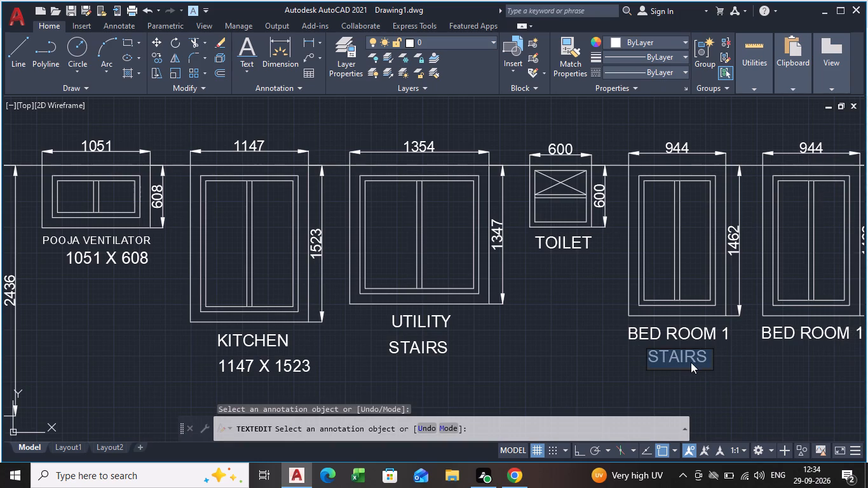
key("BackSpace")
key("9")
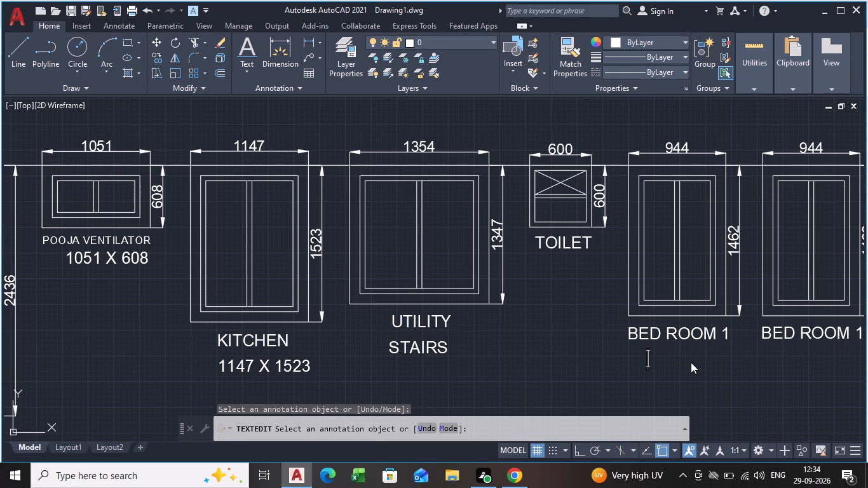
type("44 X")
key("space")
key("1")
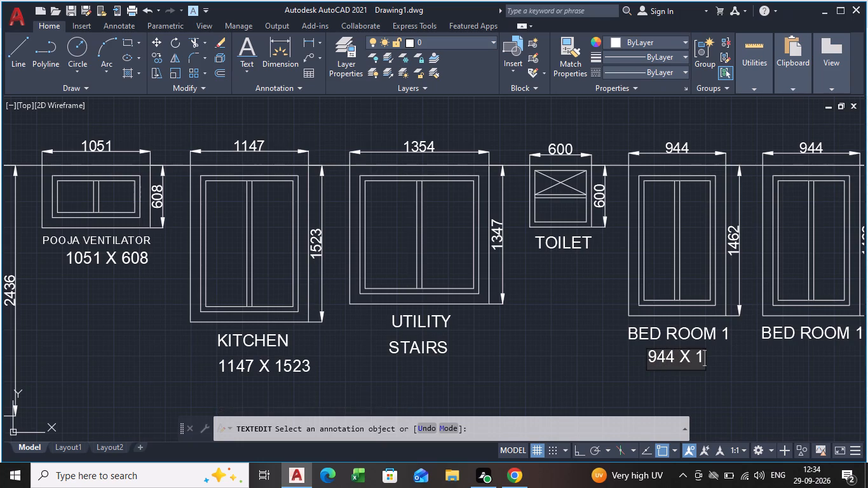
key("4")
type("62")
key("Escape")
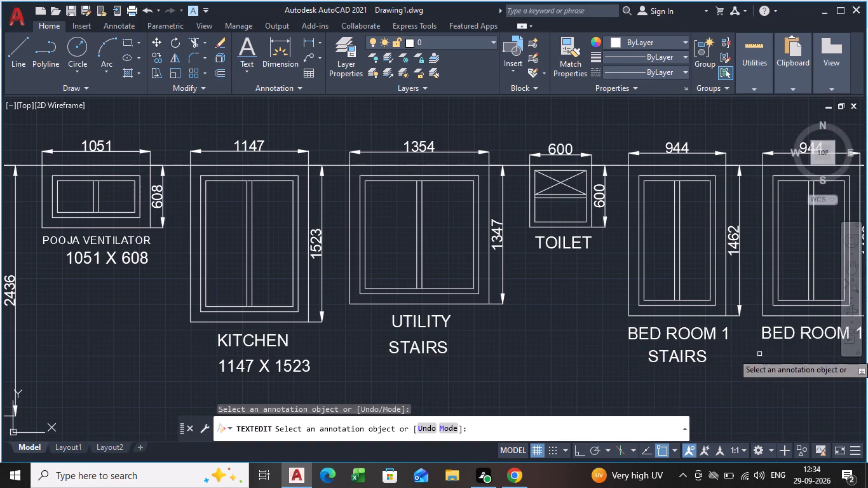
Change the copied STAIRS text beneath the first BED ROOM 1 label to the size line 944 X 1462.
left_click(672, 358)
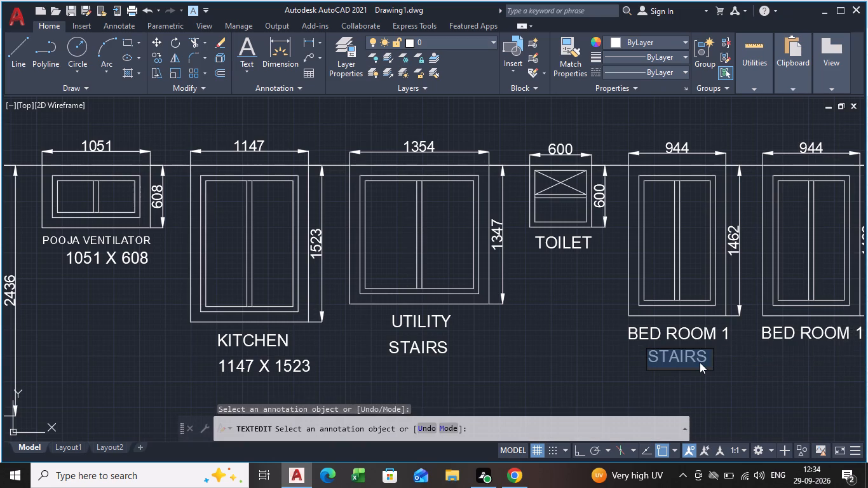
key("BackSpace")
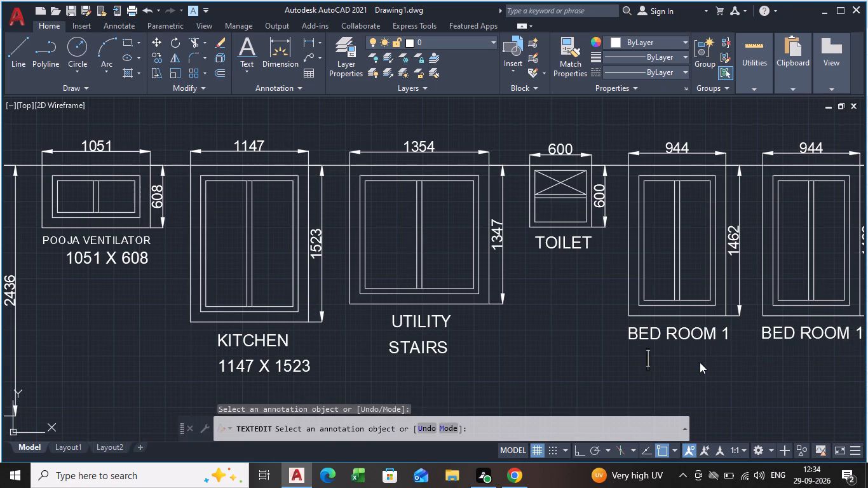
type("944 X")
key("space")
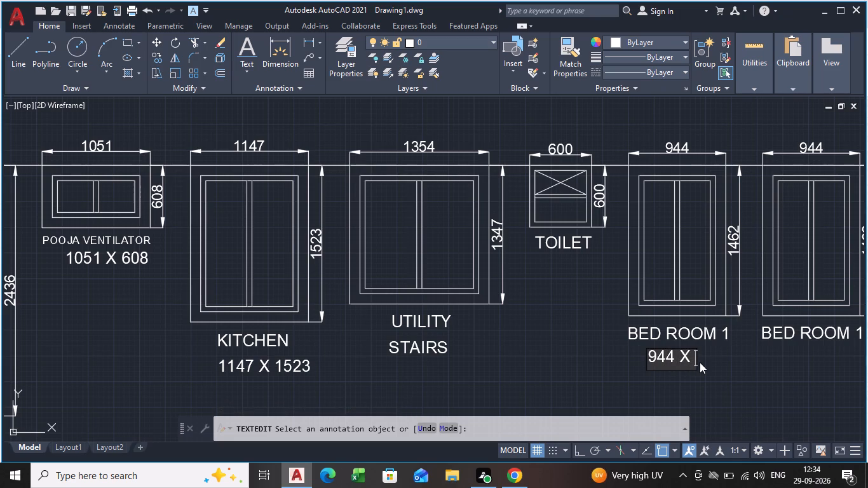
type("1462")
left_click(757, 397)
Change the copied STAIRS text beneath the upper row's DRESSING PARTITION label to the size line 2040 X 2471.
middle_click_drag(775, 339, 441, 357)
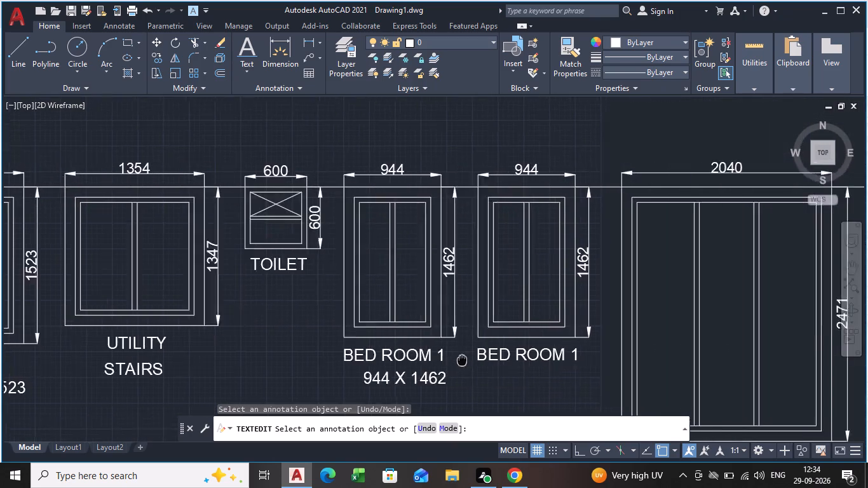
middle_click_drag(441, 357, 409, 351)
scroll(409, 351, "up", 1)
scroll(452, 347, "down", 2)
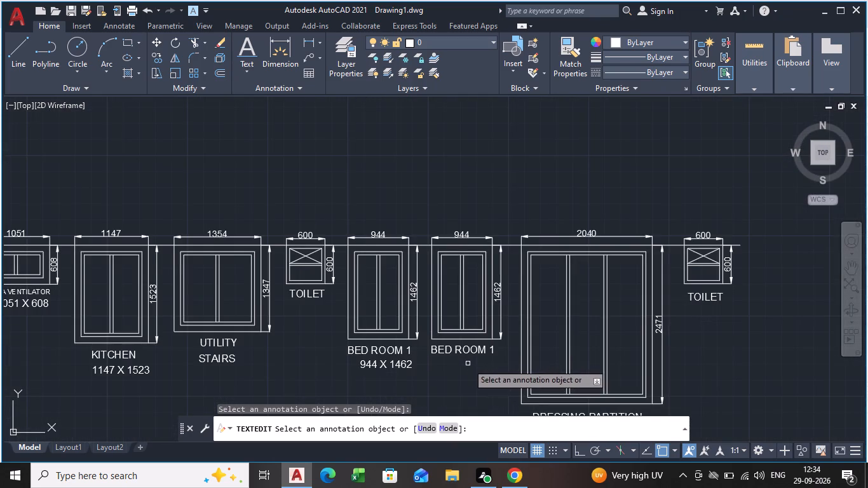
middle_click_drag(468, 363, 417, 257)
left_click(539, 327)
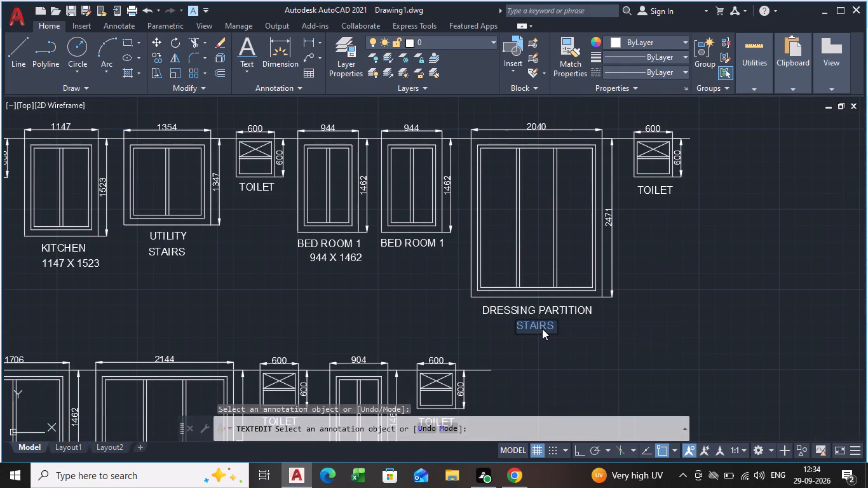
key("BackSpace")
type("2040 X")
key("space")
key("2")
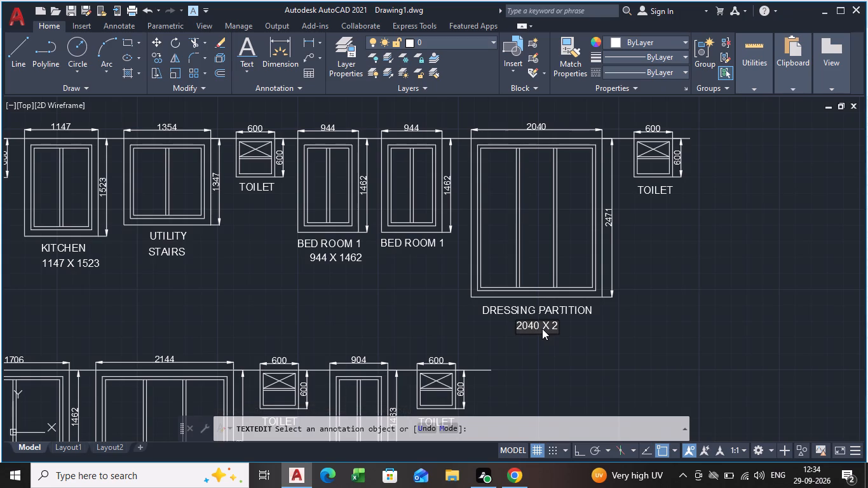
key("4")
type("71")
scroll(604, 349, "down", 1)
middle_click_drag(563, 361, 680, 184)
left_click(701, 213)
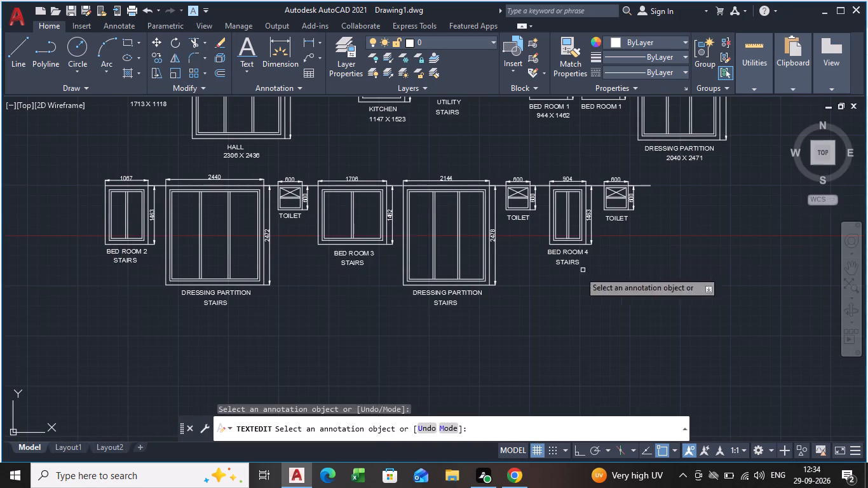
Change the copied STAIRS text beneath the BED ROOM 2 label in the lower row to 1067 X 1463.
middle_click_drag(122, 252, 208, 287)
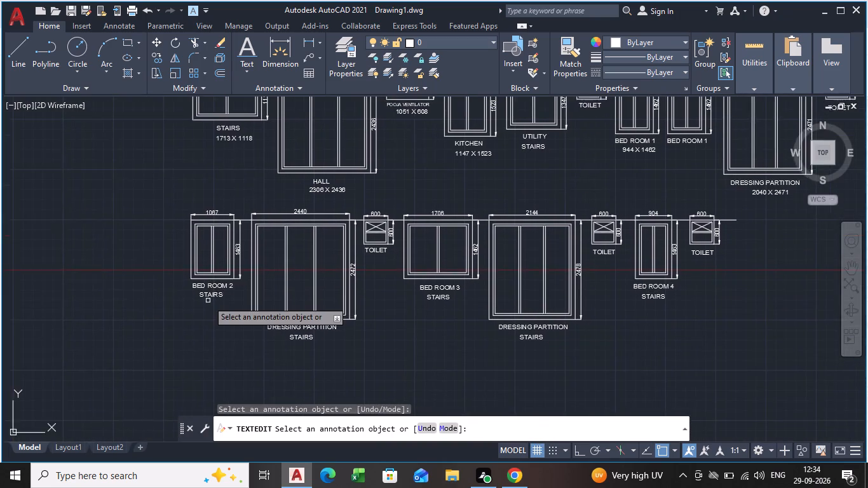
scroll(208, 301, "up", 5)
middle_click_drag(215, 284, 255, 416)
scroll(255, 416, "down", 4)
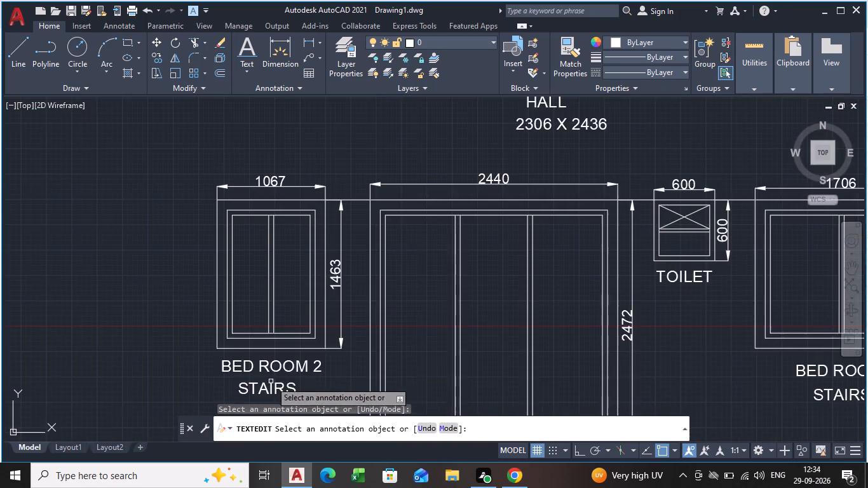
middle_click_drag(285, 377, 290, 322)
left_click(294, 340)
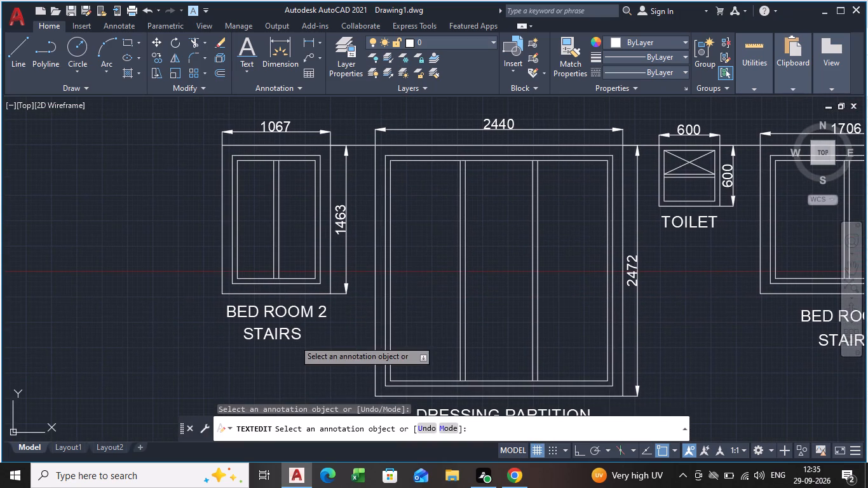
key("BackSpace")
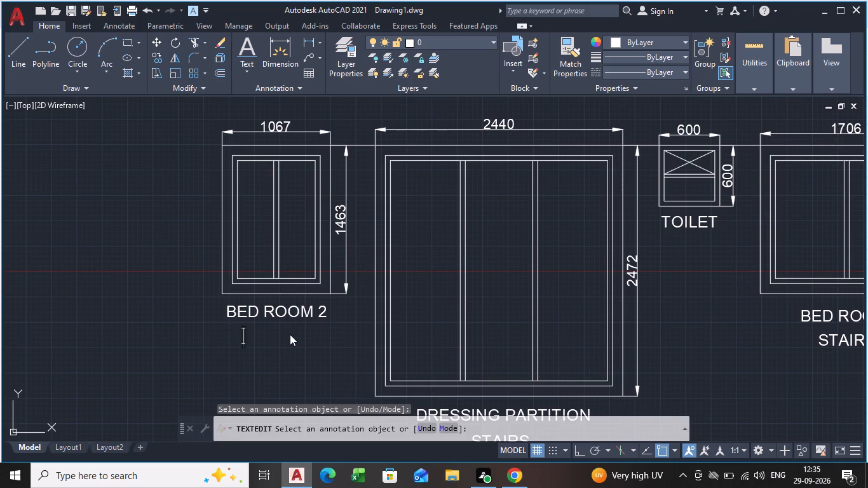
type("1067 X")
key("space")
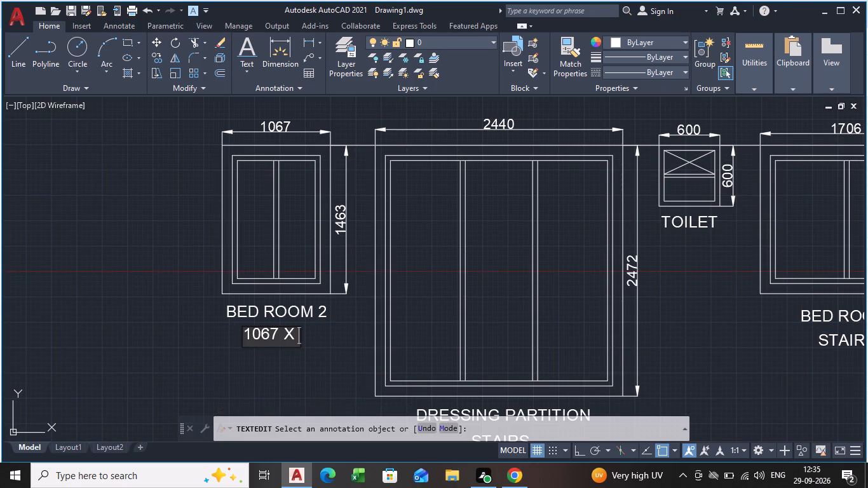
type("14")
type("63")
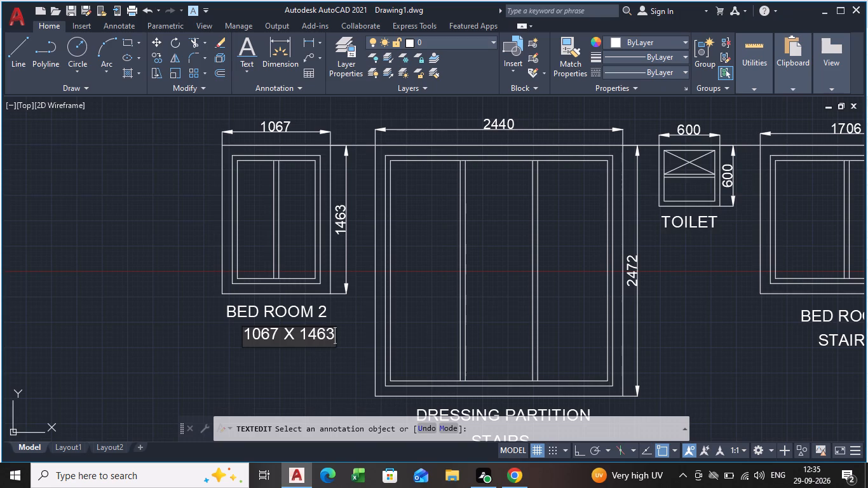
middle_click_drag(346, 358, 304, 205)
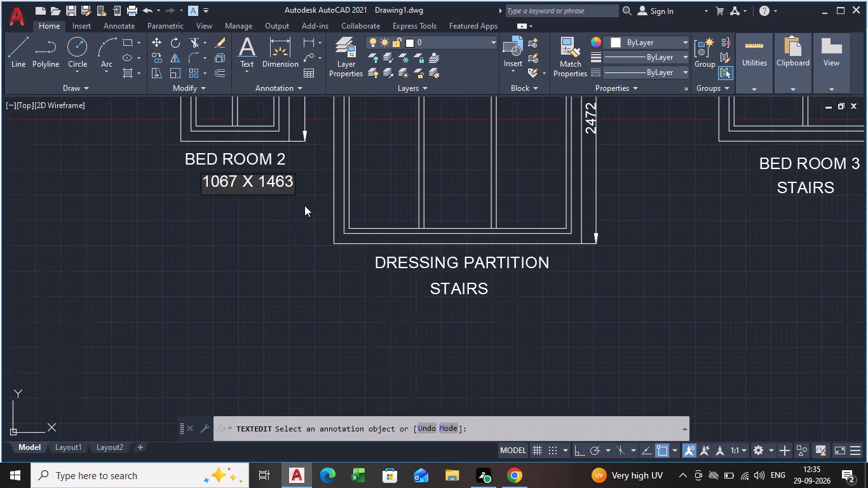
left_click(423, 318)
Change the STAIRS text beneath the lower row's first DRESSING PARTITION label, beside BED ROOM 2, to the size line 2440 X 2472.
left_click(445, 287)
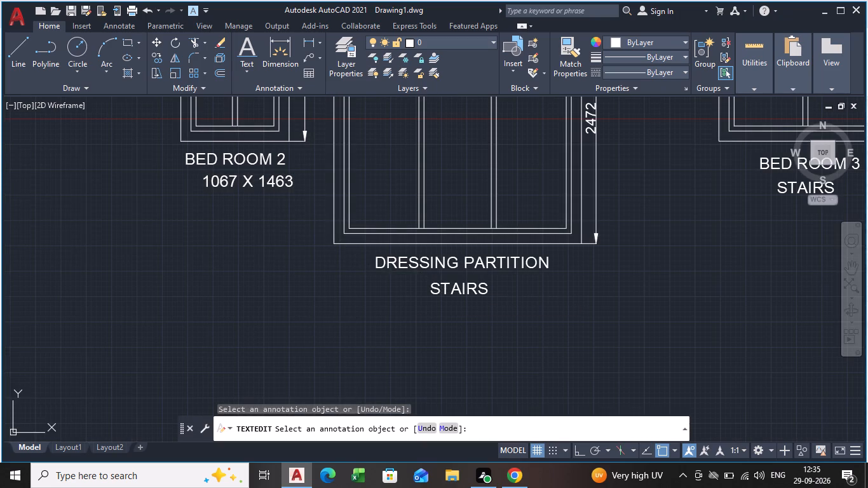
middle_click_drag(547, 281, 483, 383)
scroll(483, 383, "down", 1)
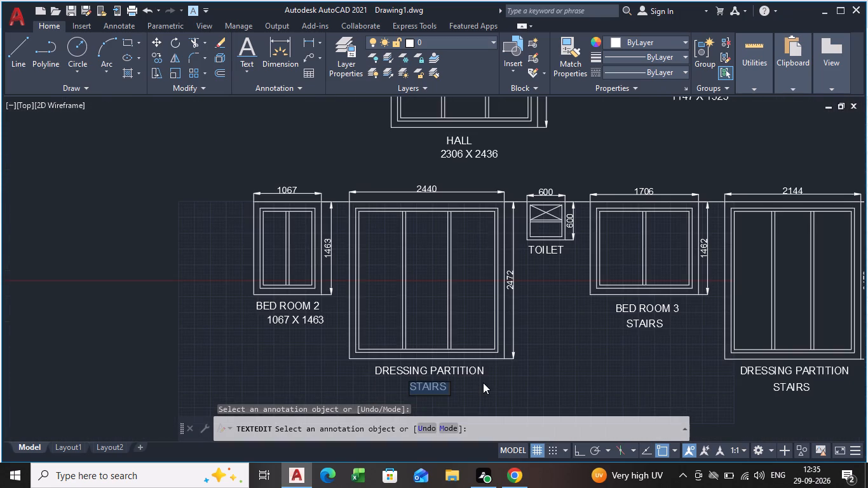
key("BackSpace")
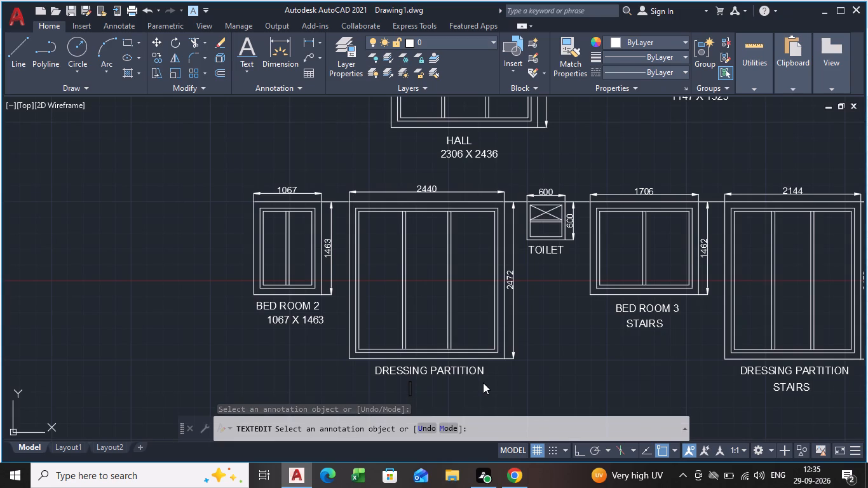
key("s")
key("BackSpace")
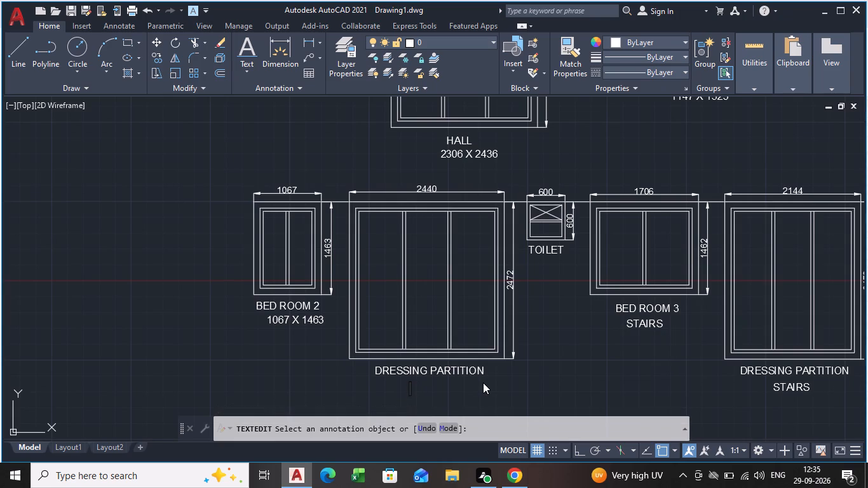
type("244")
type("0 X")
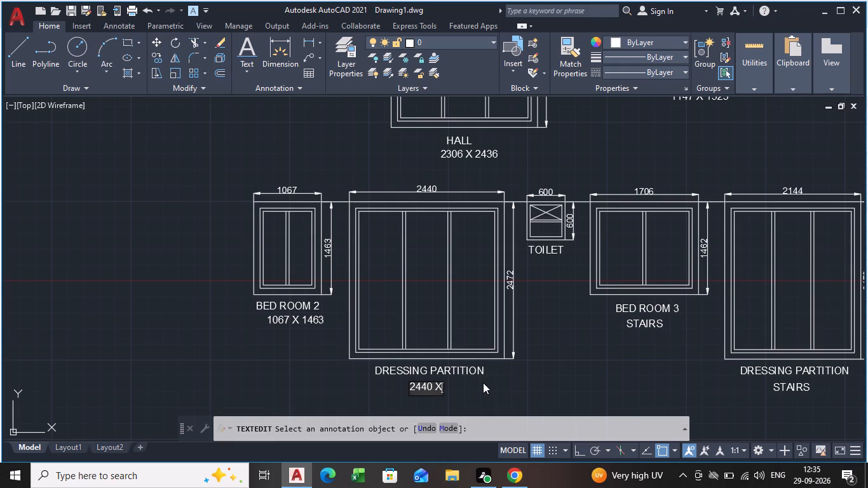
key("space")
key("2")
key("4")
type("72")
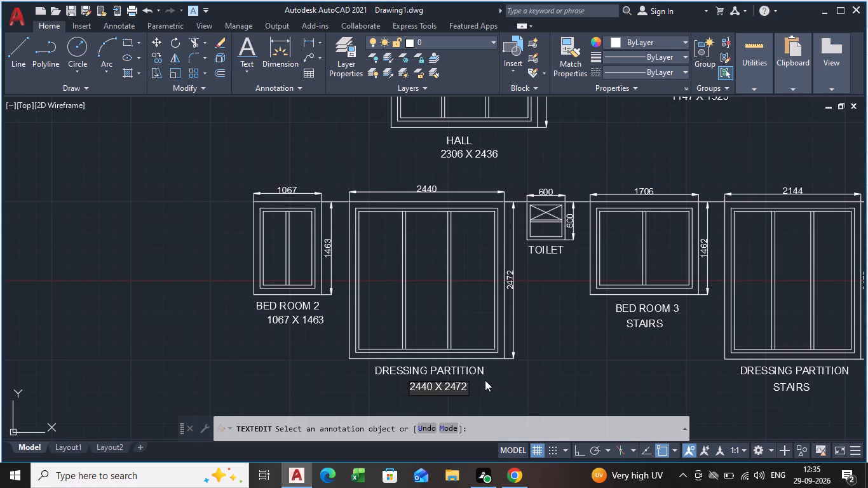
left_click(543, 372)
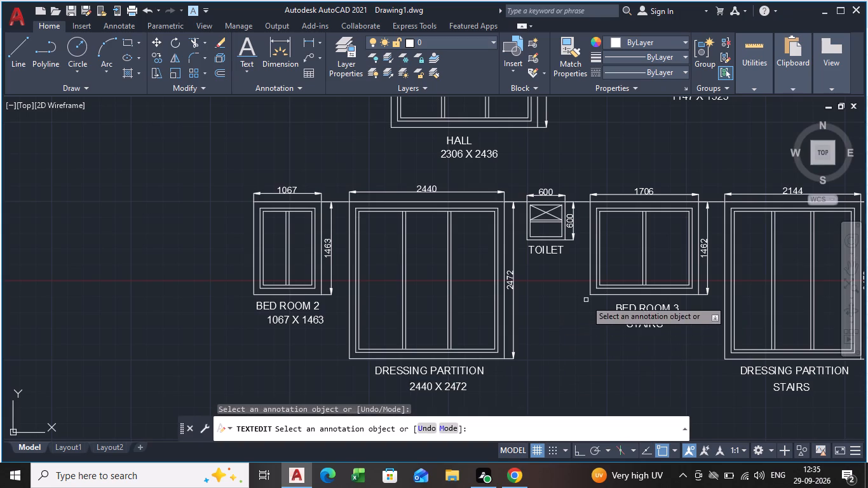
Change the copied STAIRS text beneath the BED ROOM 3 label in the lower row to 1706 X 1462.
left_click(638, 323)
middle_click_drag(647, 334, 427, 350)
key("BackSpace")
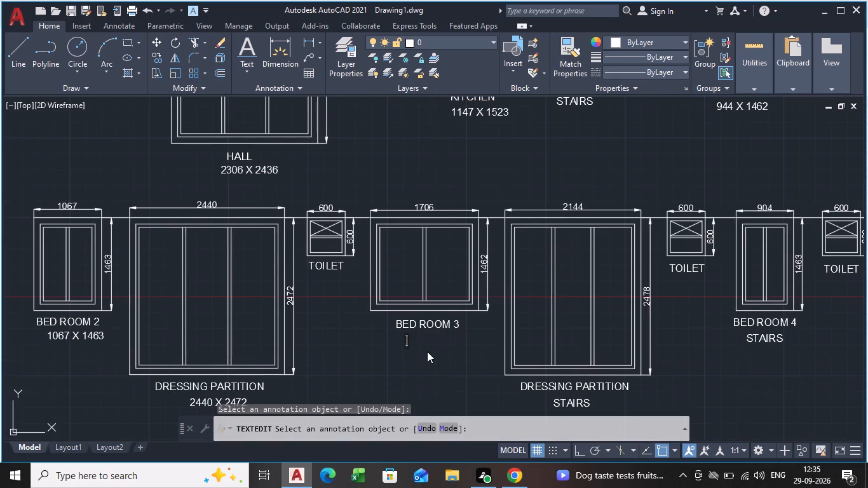
type("17")
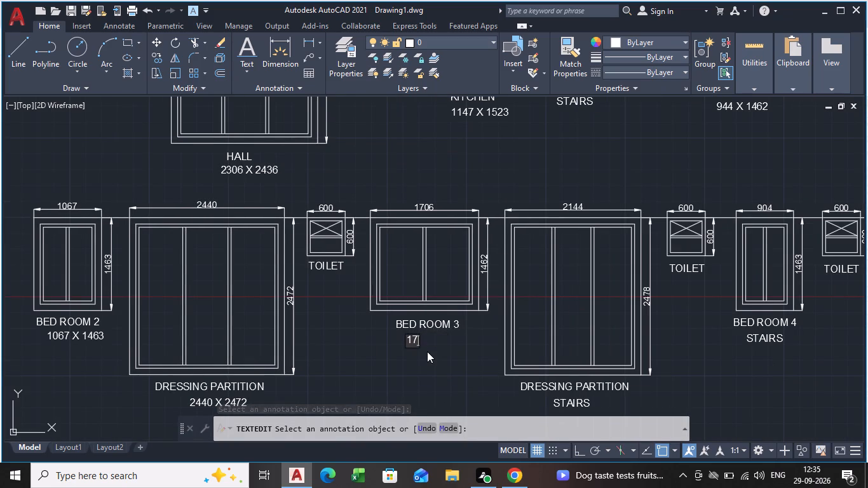
key("0")
type("6 X")
key("space")
type("14")
type("62")
middle_click_drag(449, 365, 400, 334)
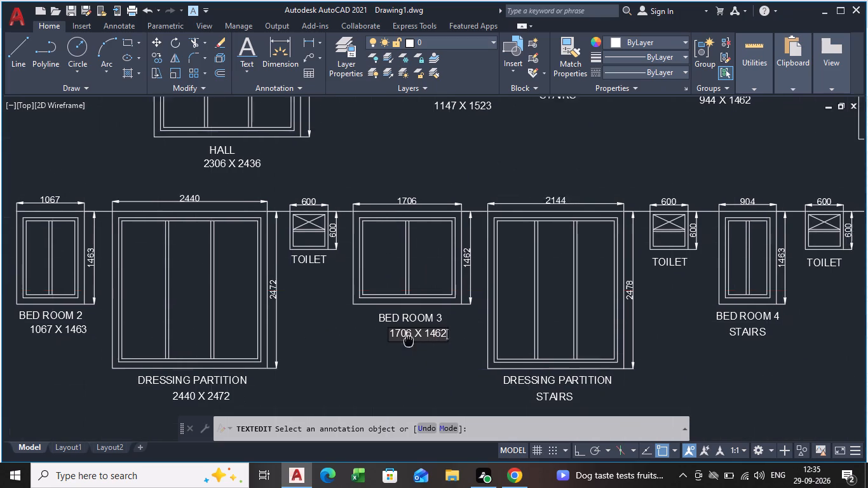
middle_click_drag(400, 334, 367, 306)
left_click(496, 367)
Change the STAIRS text beneath the lower row's second DRESSING PARTITION label, beside BED ROOM 3, to the size line 2144 X 2478.
left_click(496, 344)
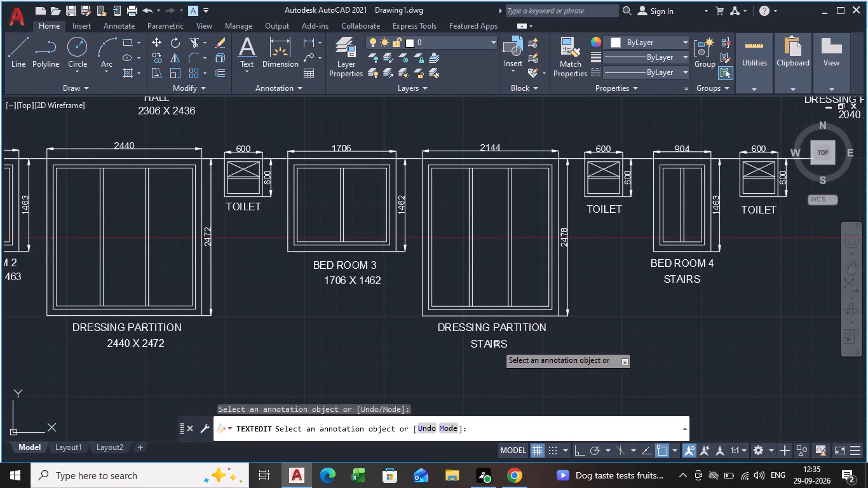
key("BackSpace")
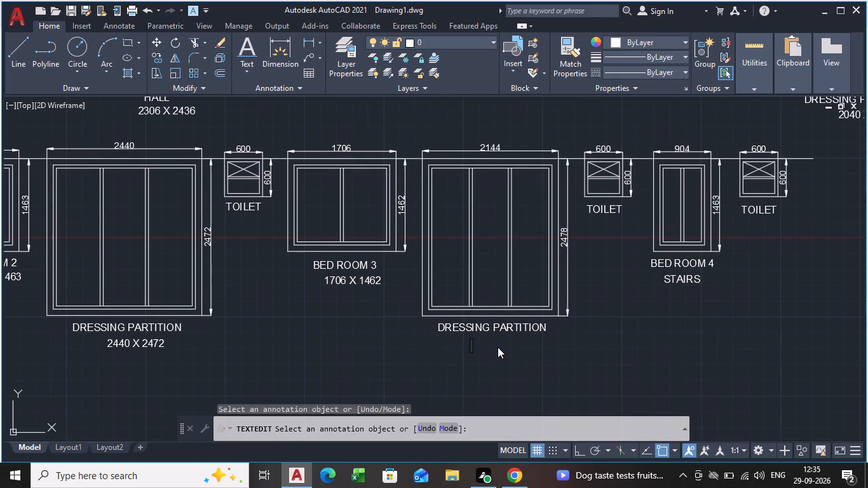
type("21")
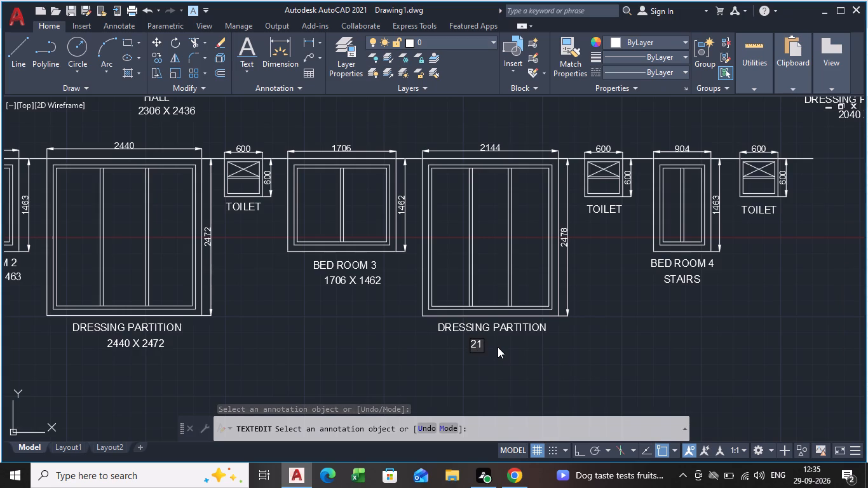
type("44 X")
key("space")
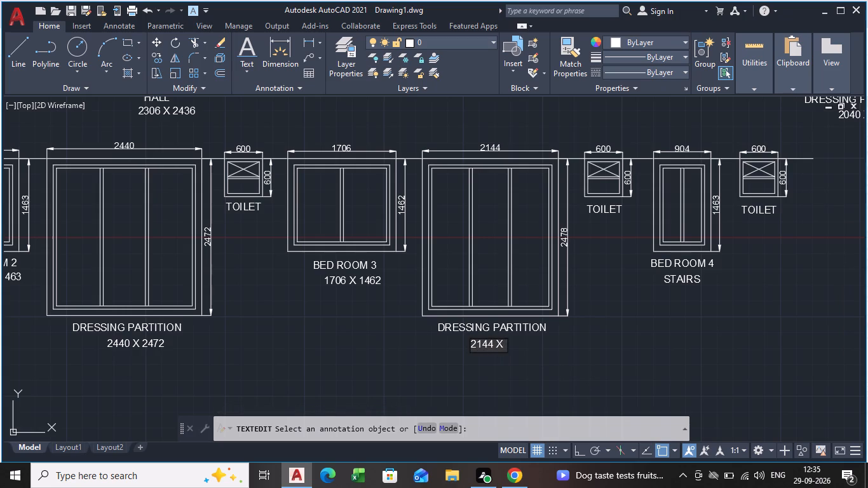
type("24")
type("78")
left_click(712, 316)
Change the copied STAIRS text beneath the BED ROOM 4 label to 904 X 1463 and end text editing.
left_click(680, 283)
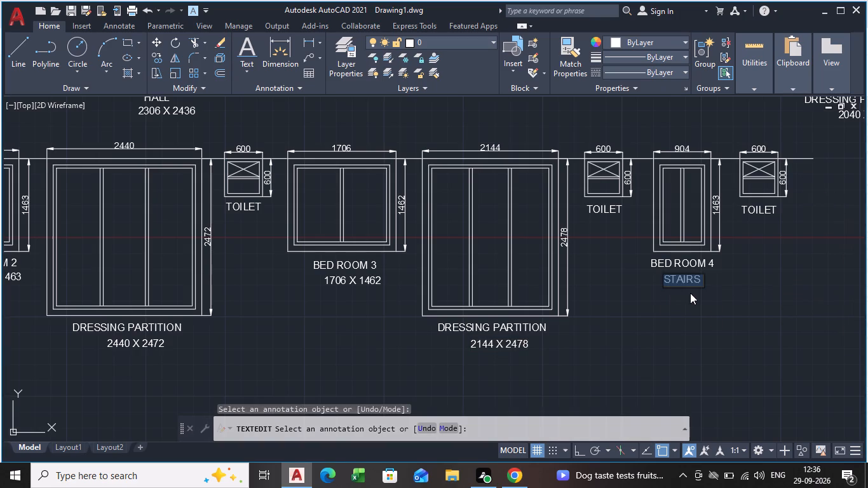
middle_click_drag(688, 295, 484, 347)
key("BackSpace")
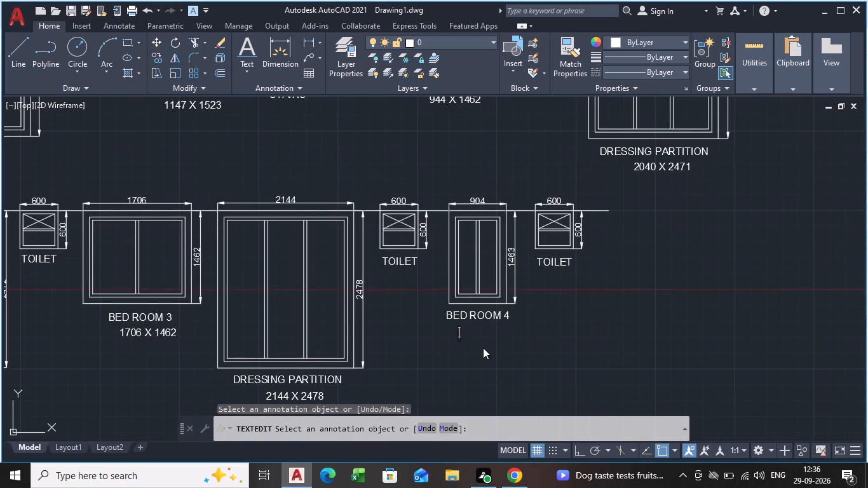
type("904 X")
key("space")
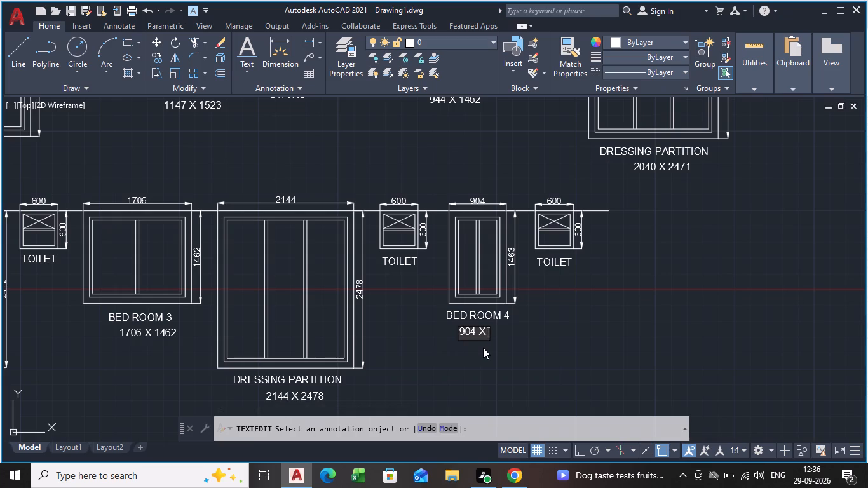
type("14")
type("63")
left_click(613, 339)
key("Escape")
key("Escape")
Change the remaining STAIRS text beneath the UTILITY label in the upper row to the size line 1354 X 1347.
scroll(464, 277, "down", 2)
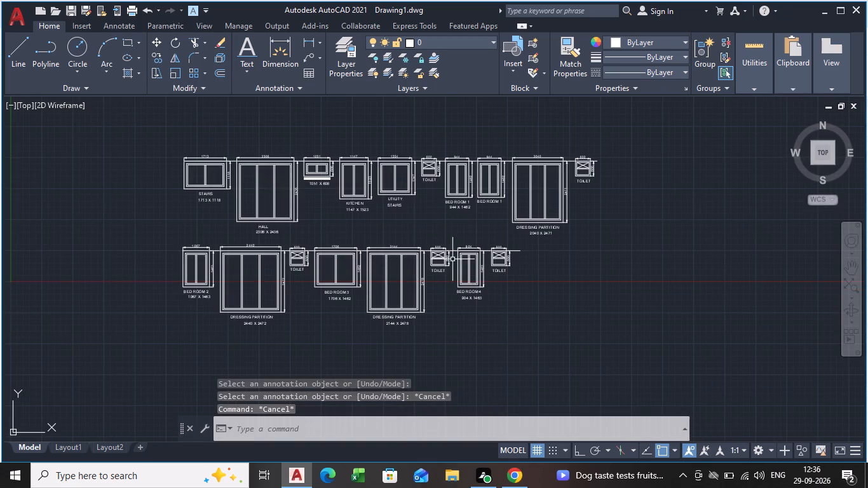
middle_click_drag(379, 189, 367, 229)
scroll(373, 240, "up", 2)
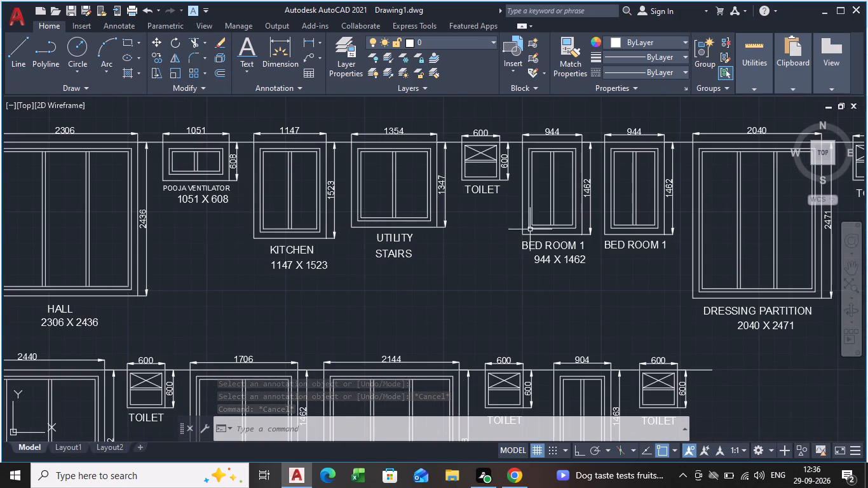
scroll(546, 231, "down", 1)
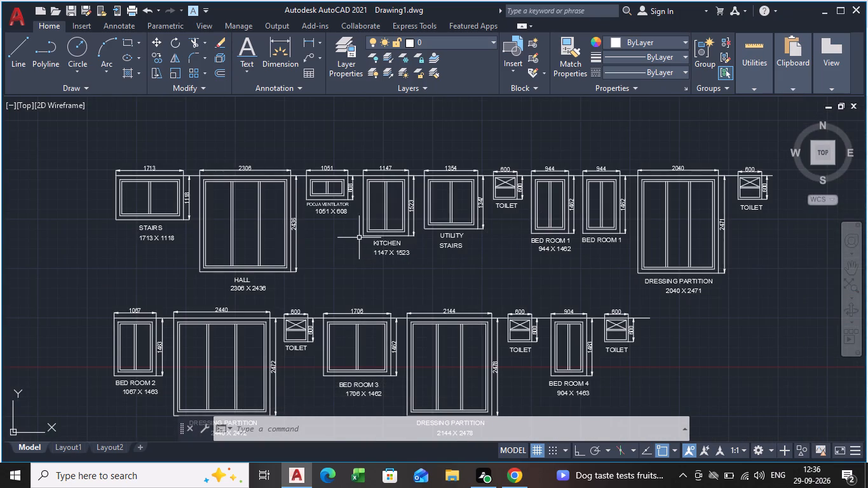
scroll(498, 216, "up", 2)
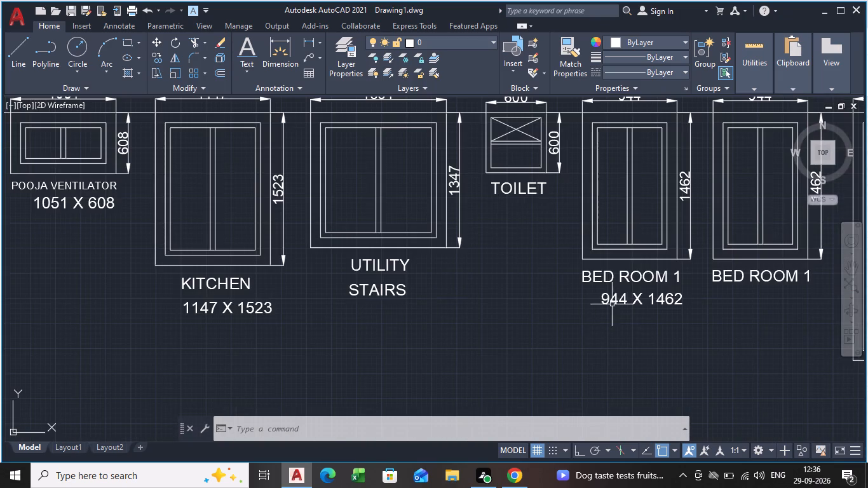
double_click(393, 292)
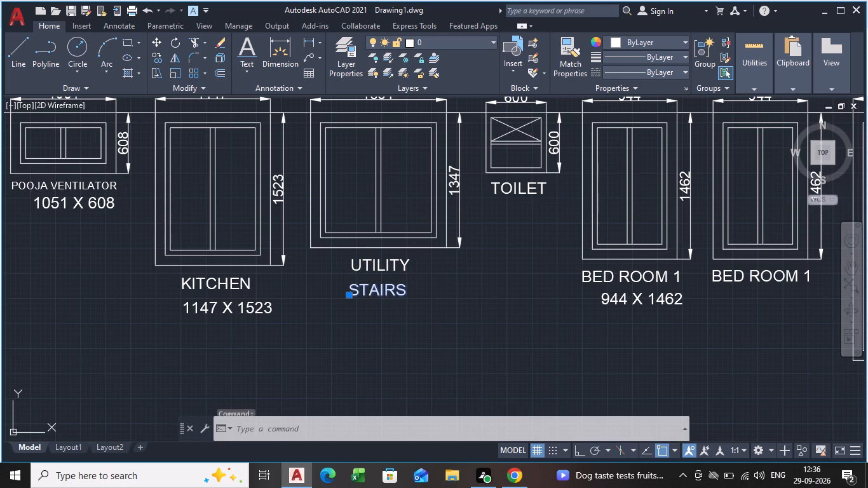
key("BackSpace")
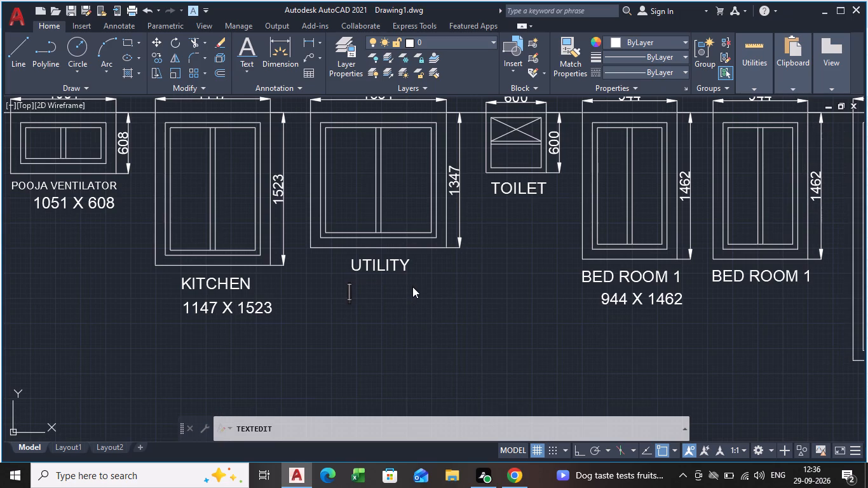
scroll(413, 287, "down", 1)
middle_click_drag(413, 287, 407, 319)
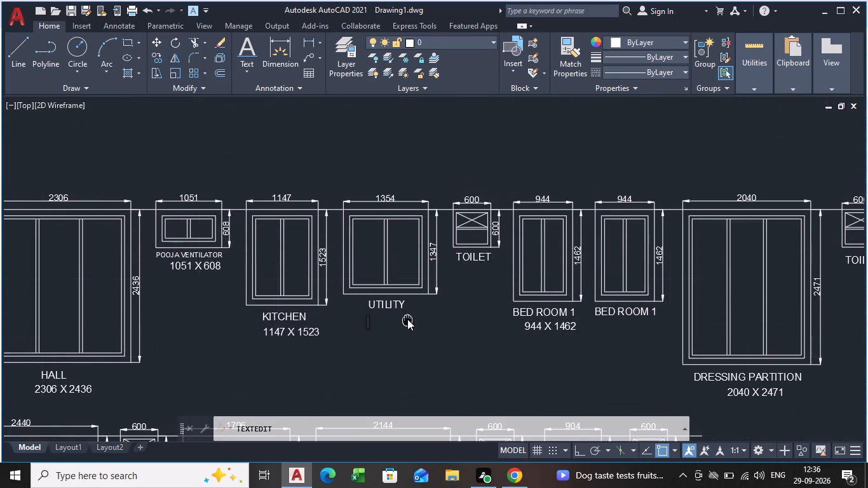
type("13")
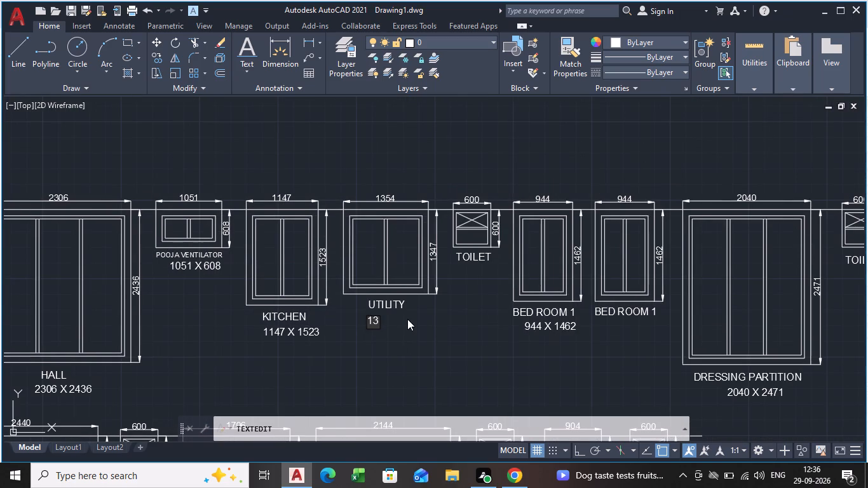
type("54 X")
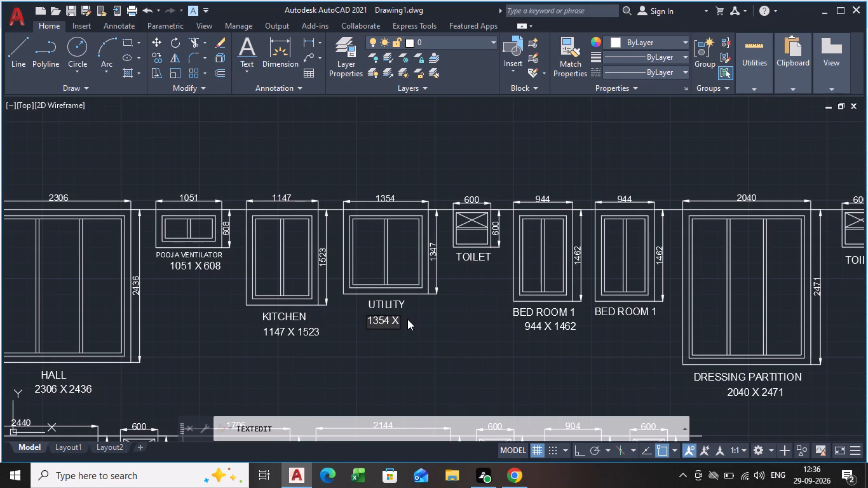
key("space")
type("13")
type("47")
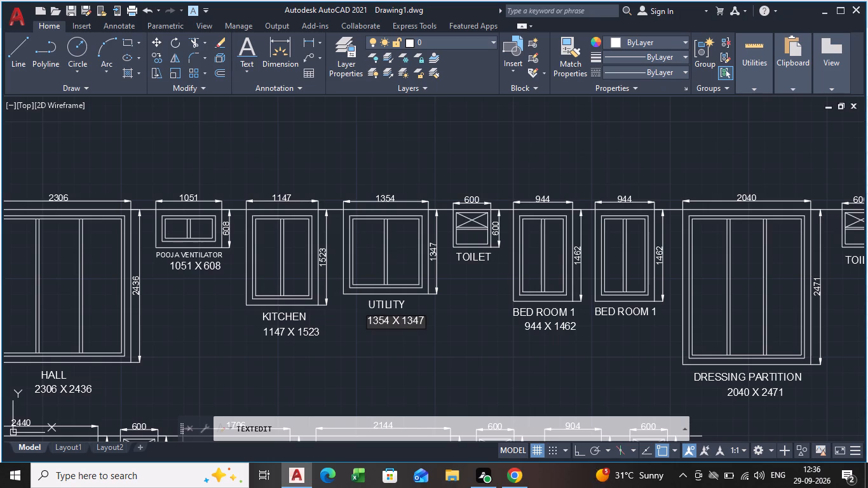
left_click(437, 335)
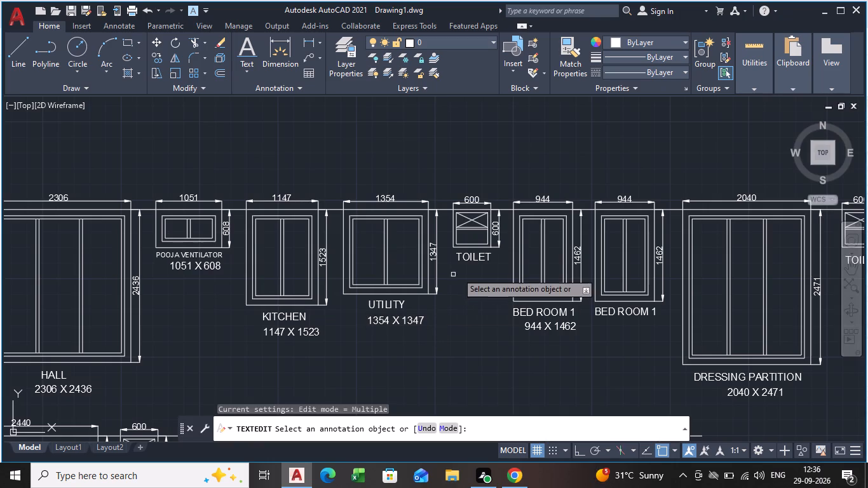
key("Escape")
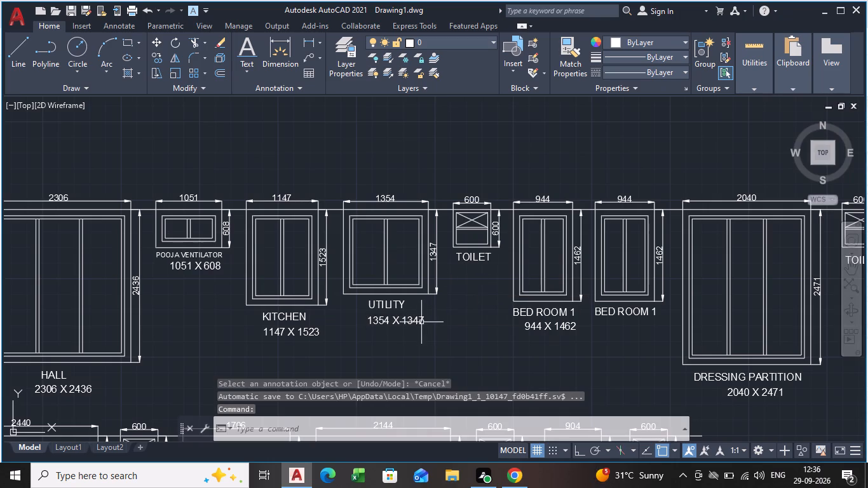
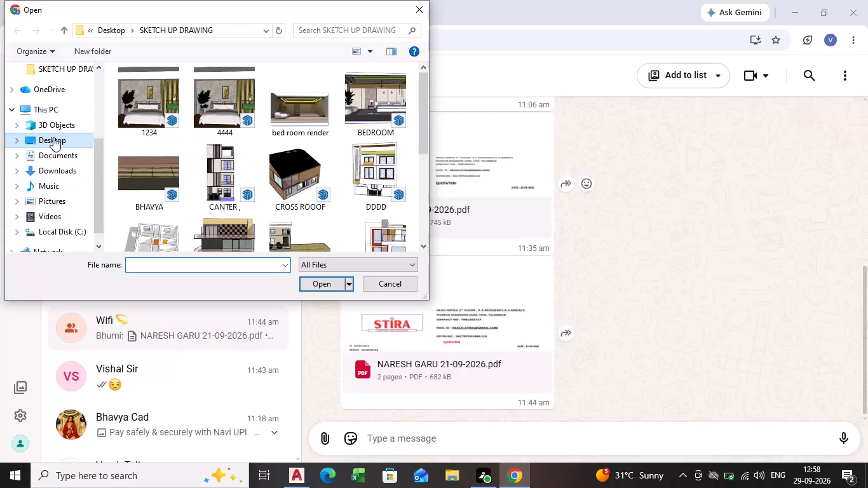
Choose the client's WINDOWS DWG from the Desktop as the file to attach to the open chat.
left_click(53, 137)
left_click(144, 262)
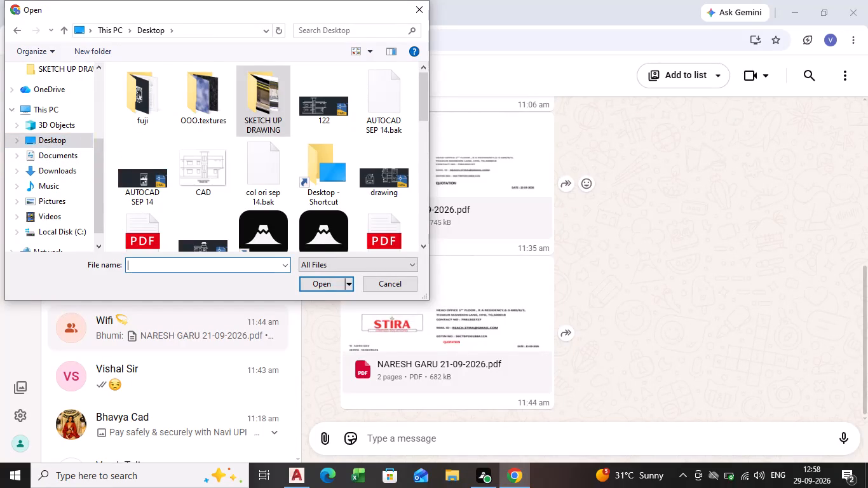
type("UM")
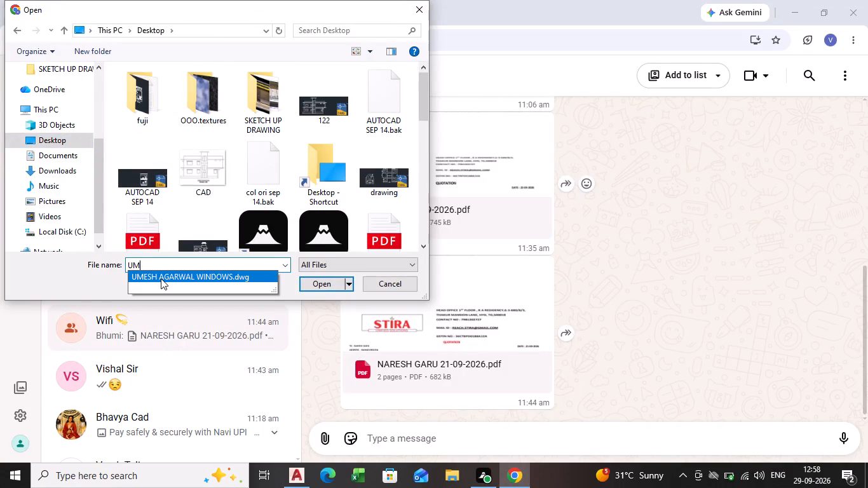
left_click(161, 278)
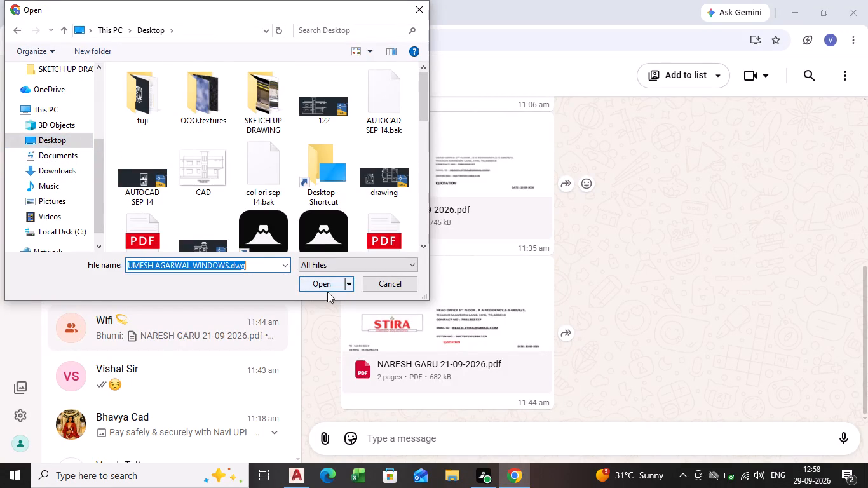
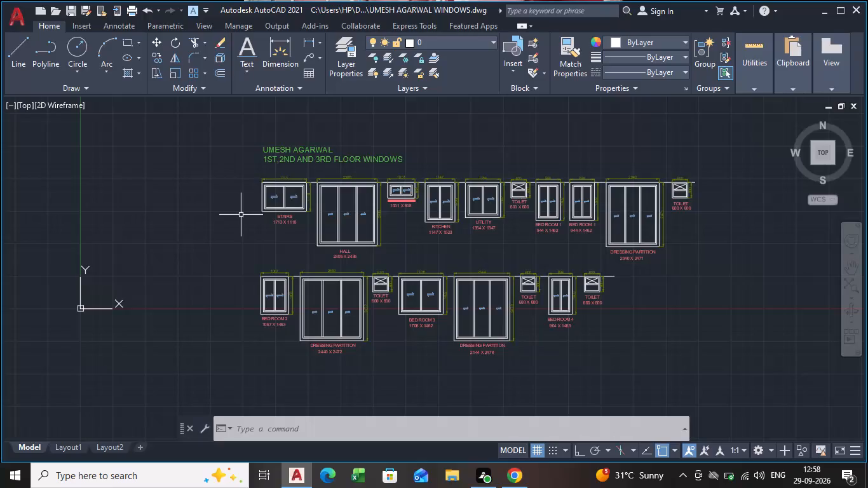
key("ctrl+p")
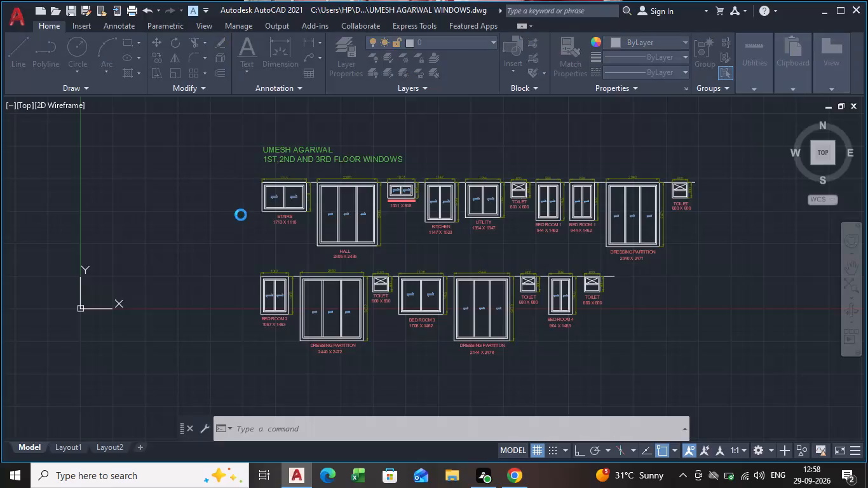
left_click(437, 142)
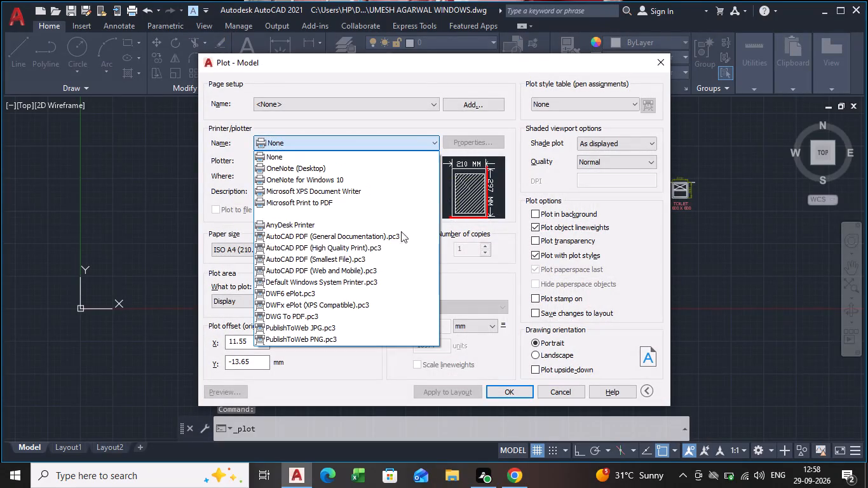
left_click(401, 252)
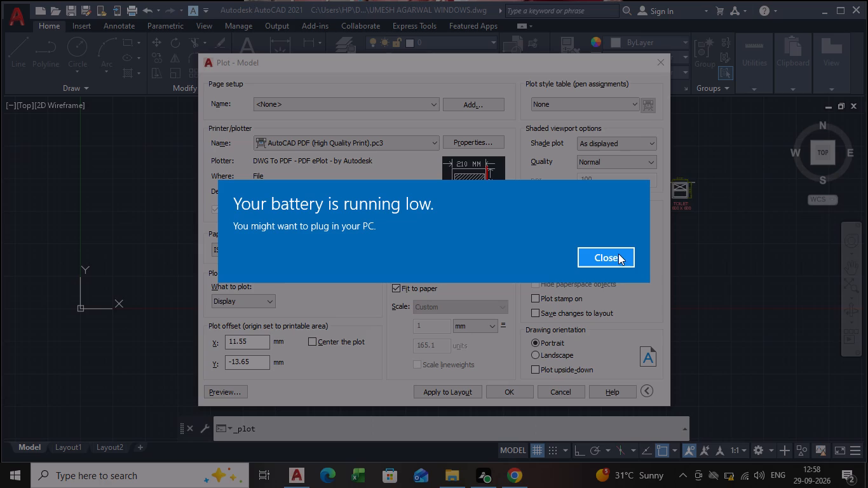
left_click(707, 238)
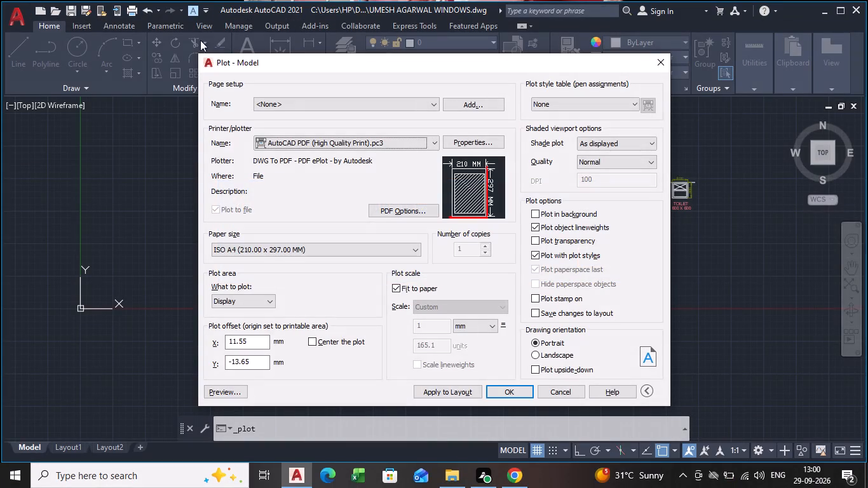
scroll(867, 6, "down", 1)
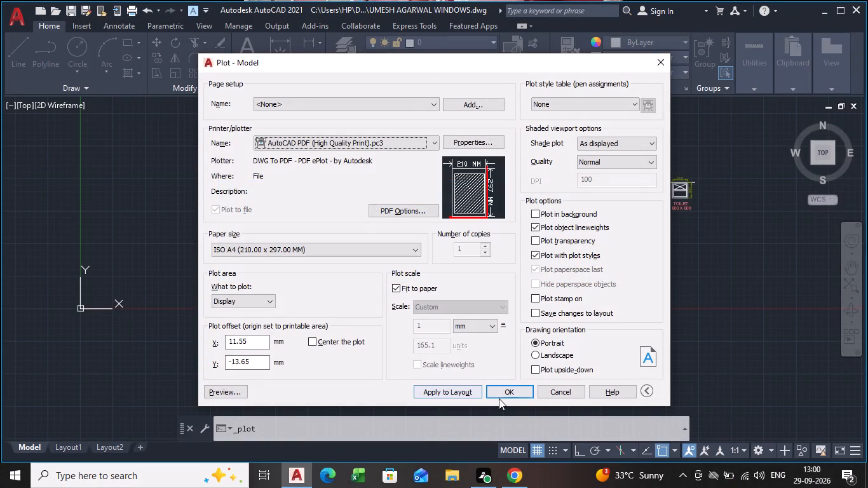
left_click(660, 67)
Review both rows of window elevations with their dimensions and room labels.
scroll(607, 227, "down", 1)
scroll(585, 269, "up", 3)
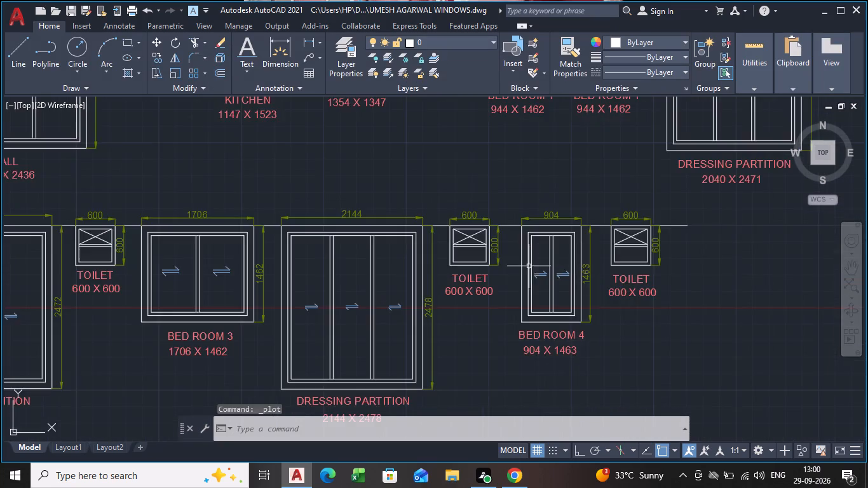
scroll(529, 266, "down", 2)
scroll(418, 249, "up", 1)
scroll(420, 244, "down", 1)
middle_click_drag(421, 244, 426, 252)
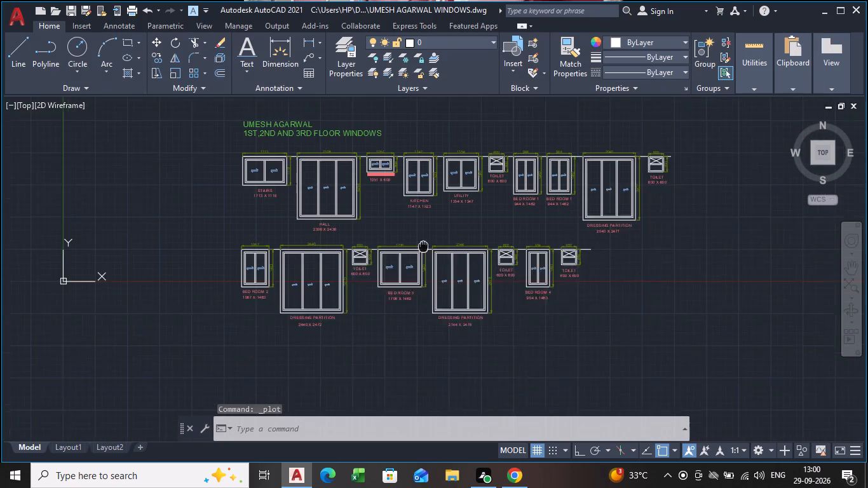
middle_click_drag(426, 252, 428, 273)
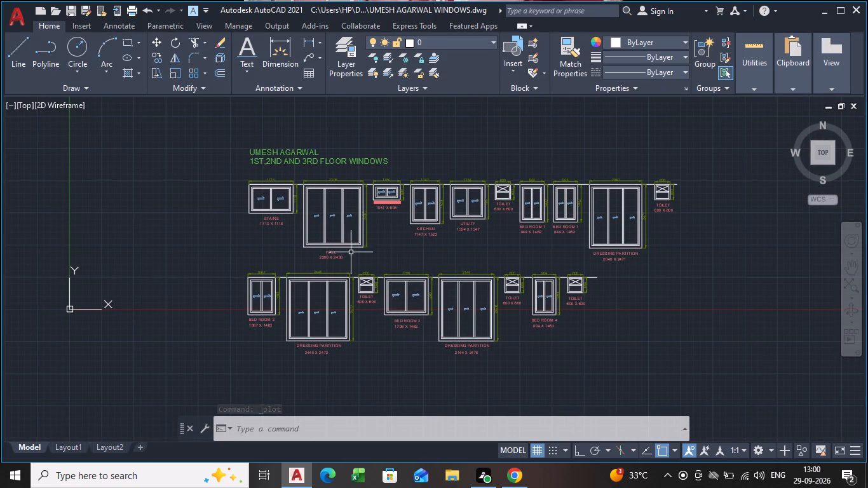
scroll(318, 180, "up", 1)
scroll(346, 255, "down", 1)
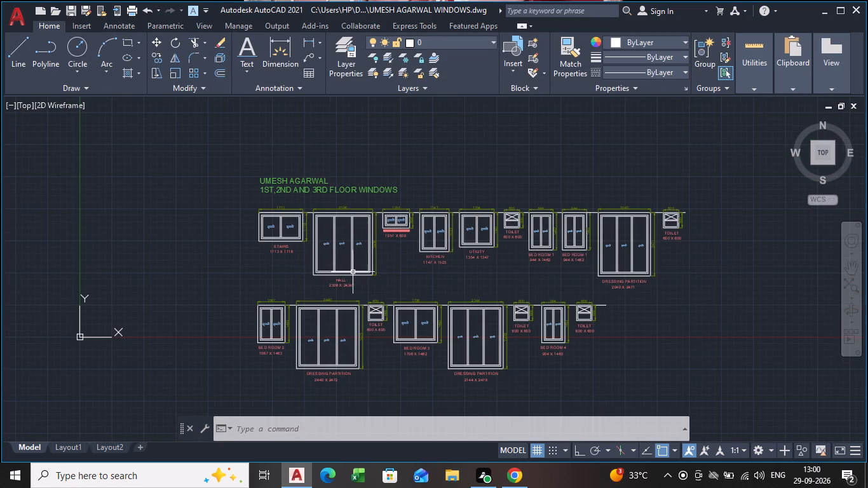
middle_click_drag(349, 264, 339, 239)
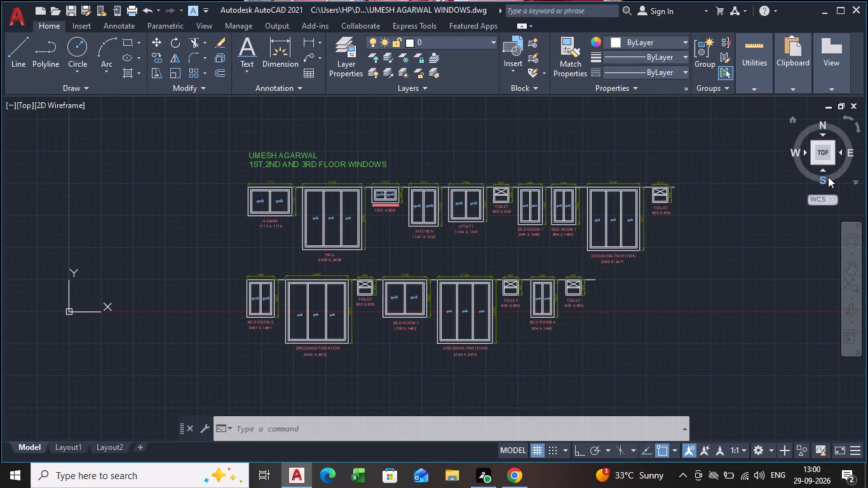
Save the client's WINDOWS drawing under its existing name.
key("ctrl+s")
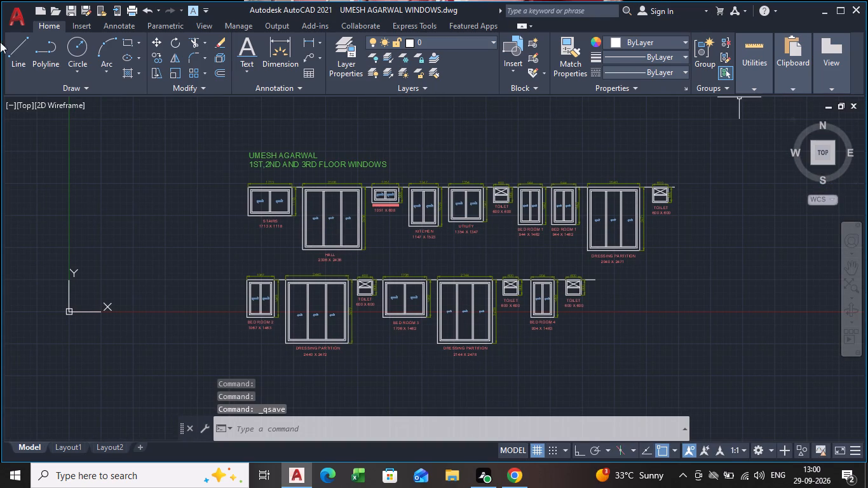
Bring up the application's file commands for the saved WINDOWS drawing.
left_click(20, 12)
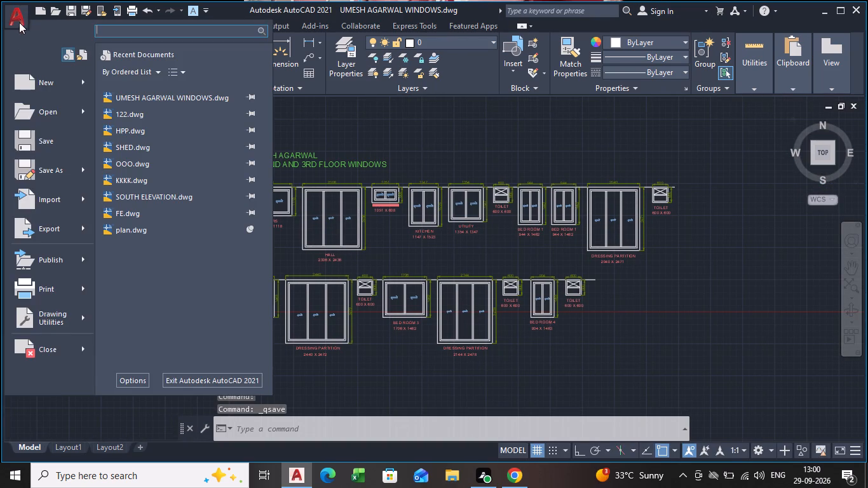